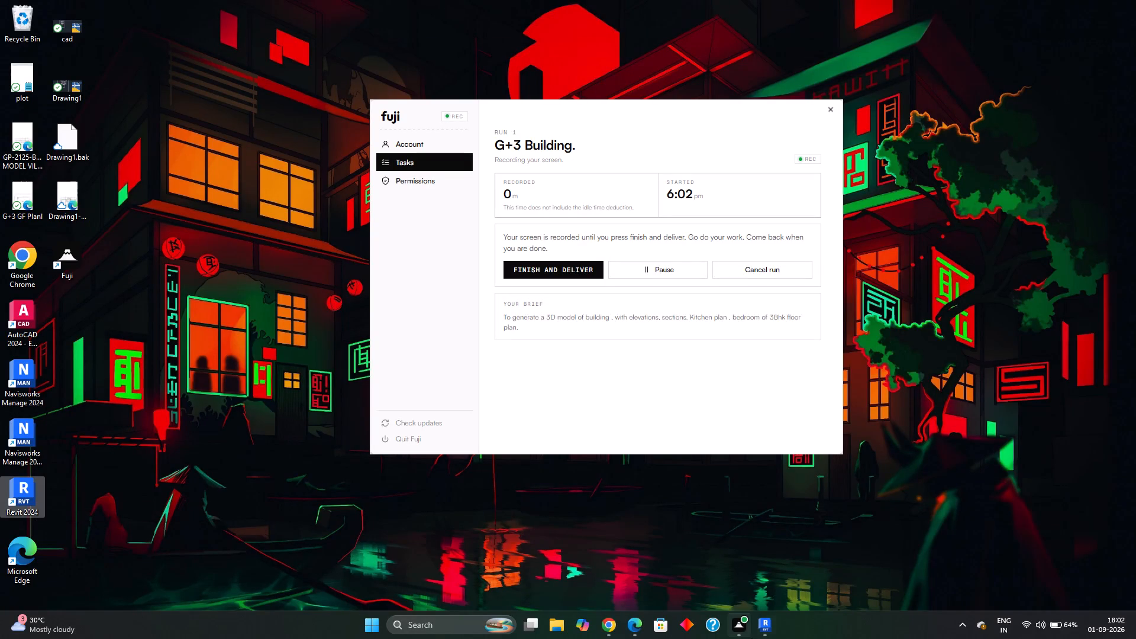
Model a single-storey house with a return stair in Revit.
Switch to Revit, where the G+3 Plan project is open on the Level 1 floor plan.
click(777, 577)
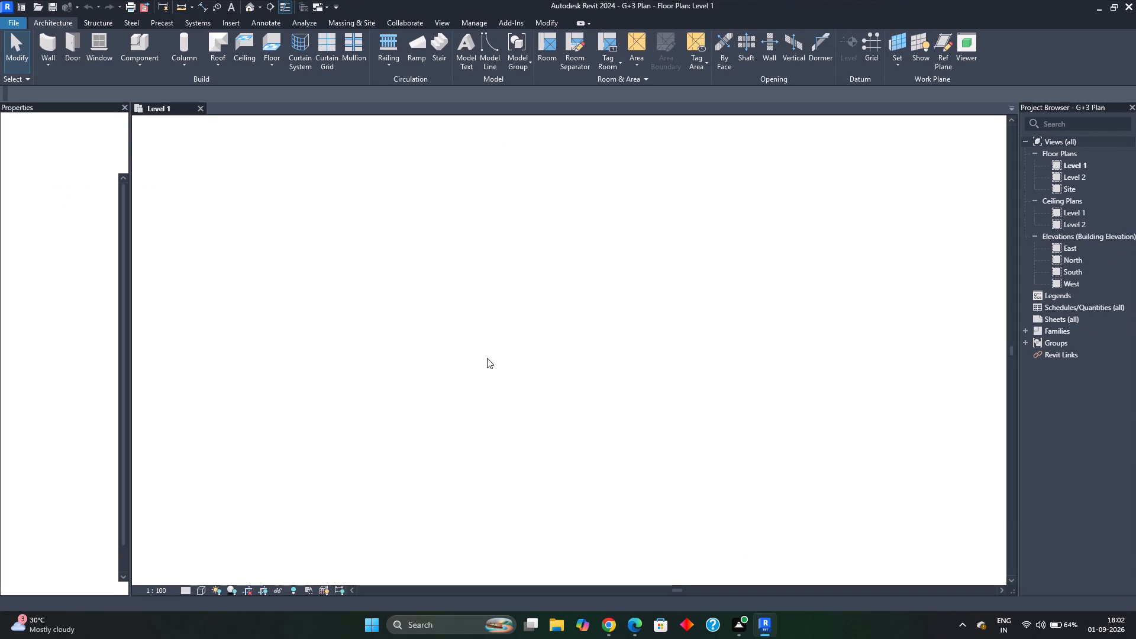
scroll(560, 378, down, 2)
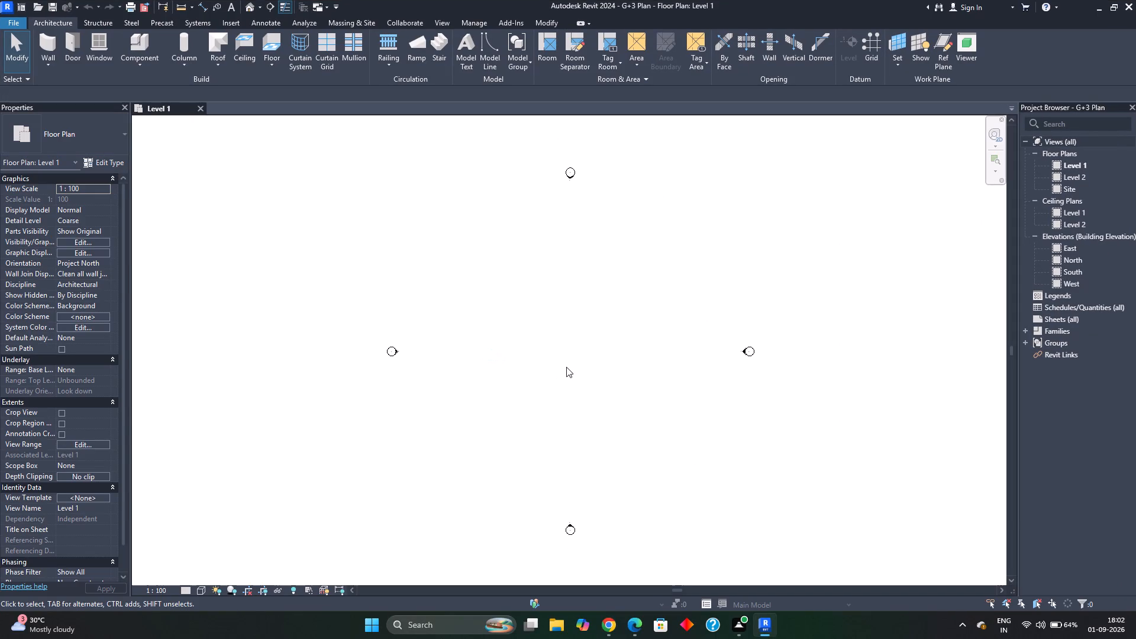
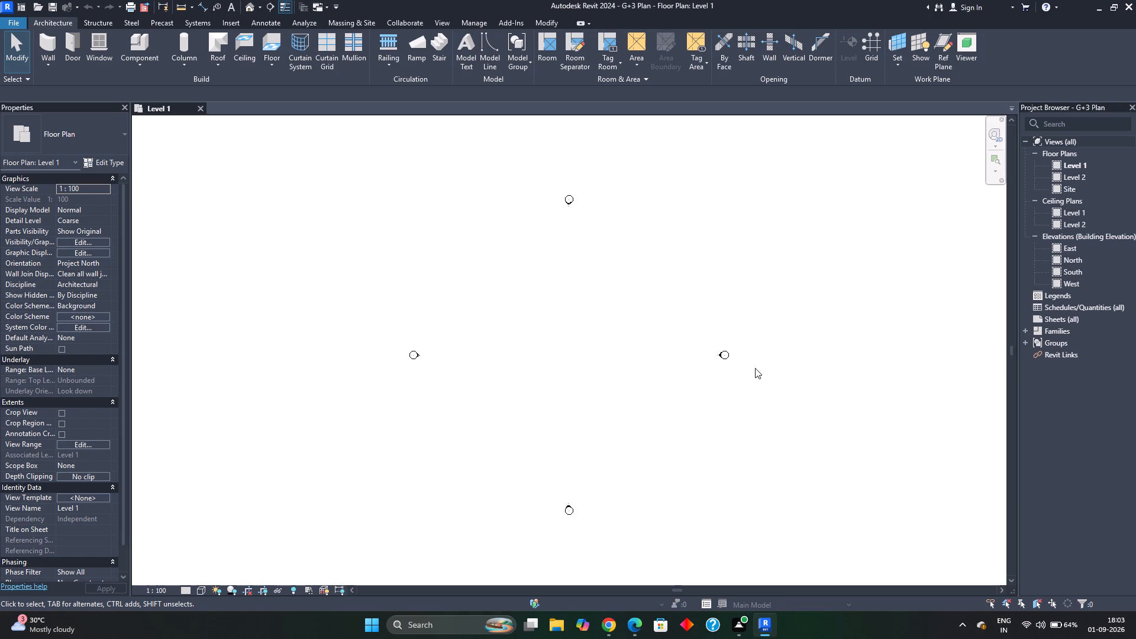
Open the North elevation to view the existing building levels.
click(1068, 262)
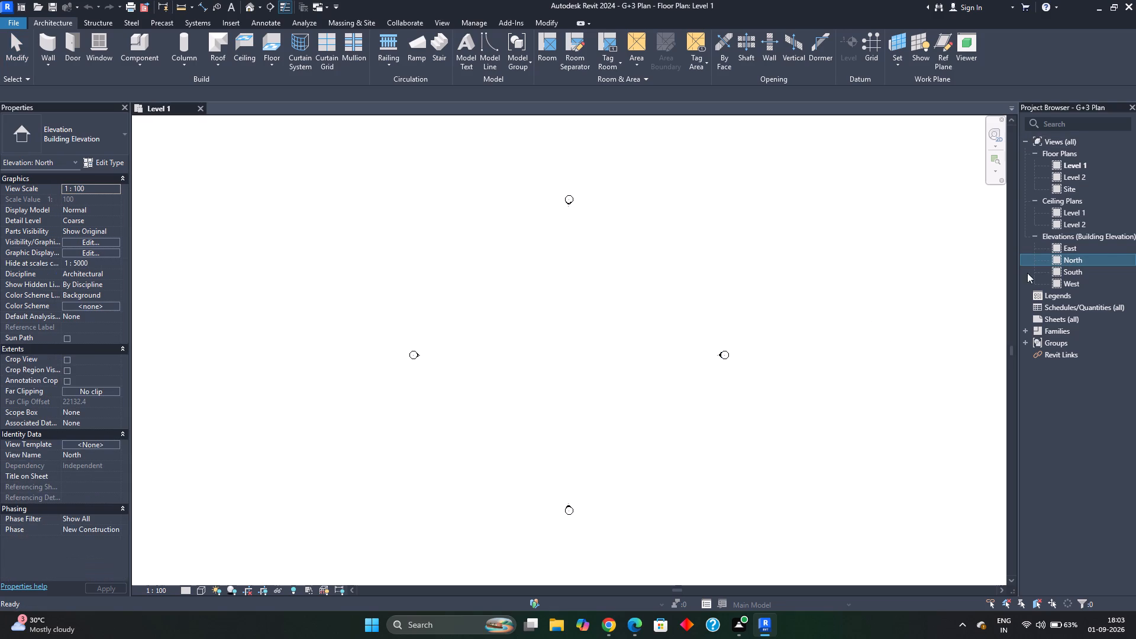
double_click(1074, 259)
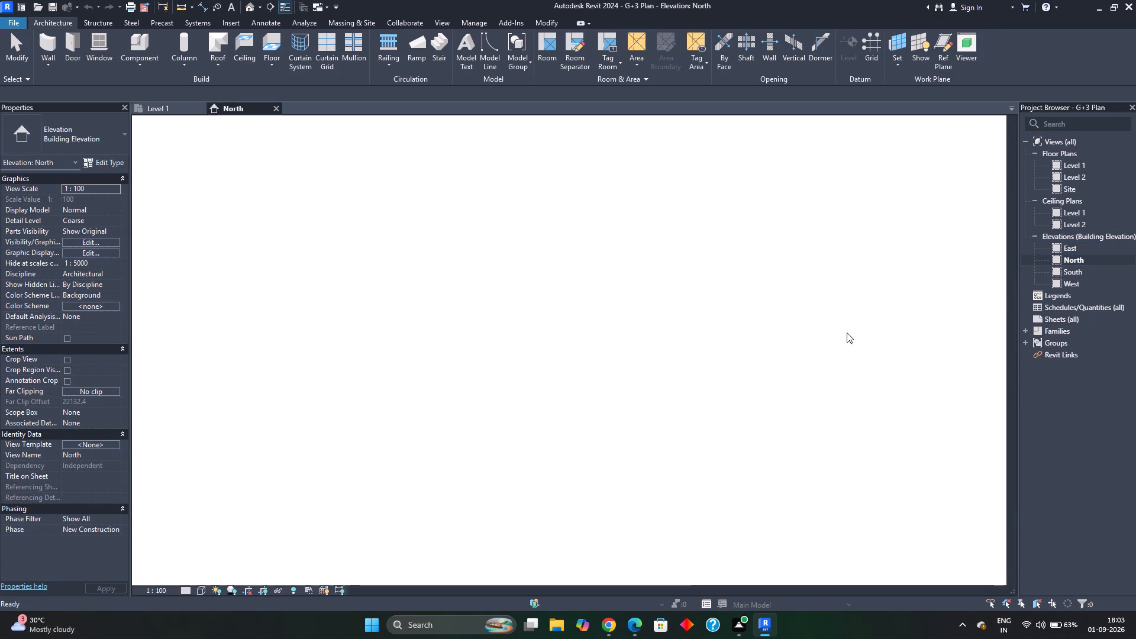
scroll(477, 394, down, 2)
middle_drag(776, 418, 782, 441)
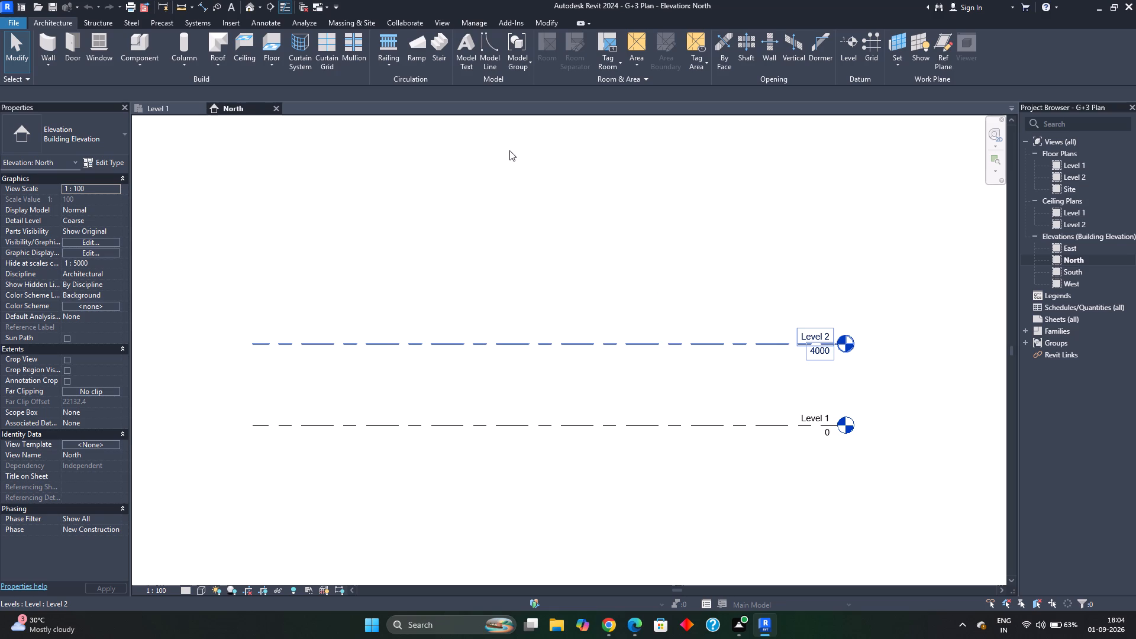
On the Level 1 floor plan, start the Wall tool and duplicate the Generic - 200mm wall type as "Generic - 230 mm".
click(182, 109)
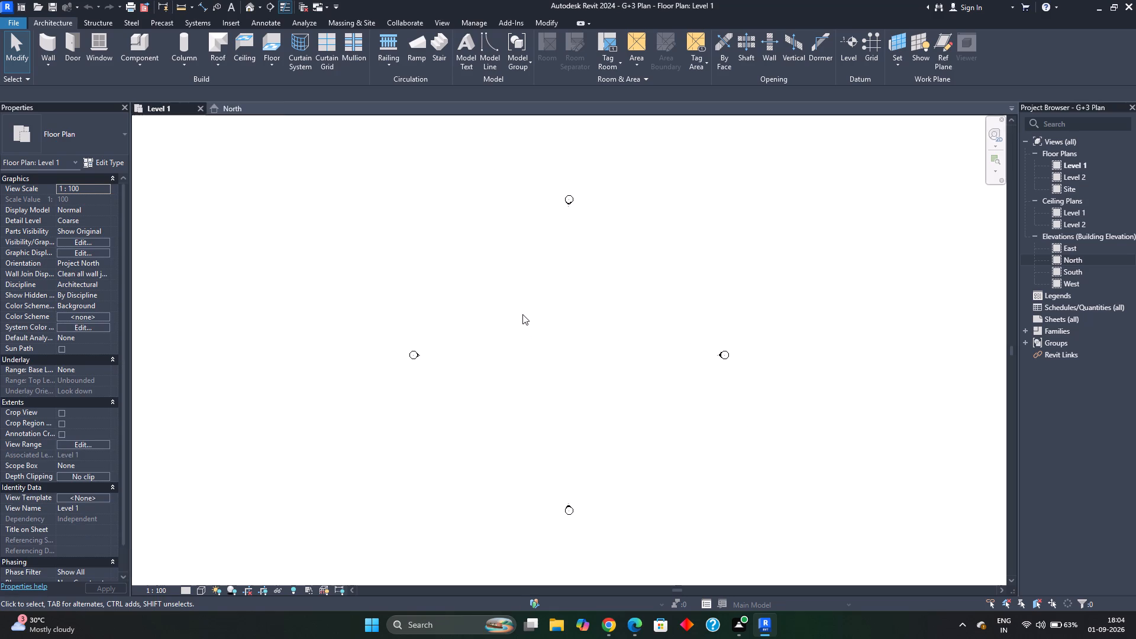
key(w)
key(a)
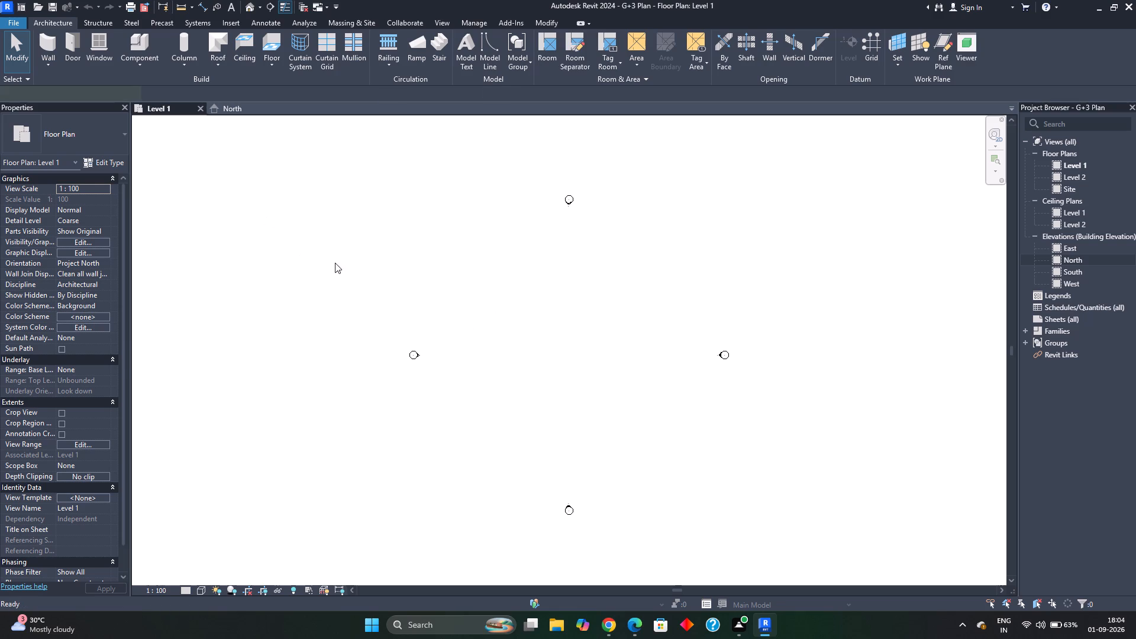
click(116, 134)
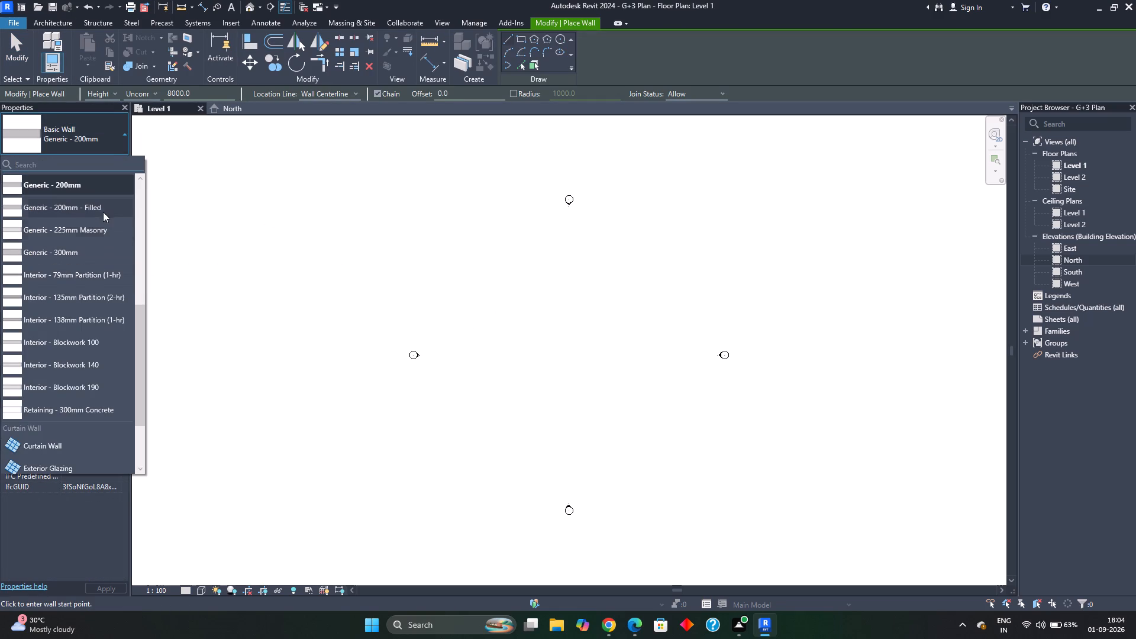
click(121, 185)
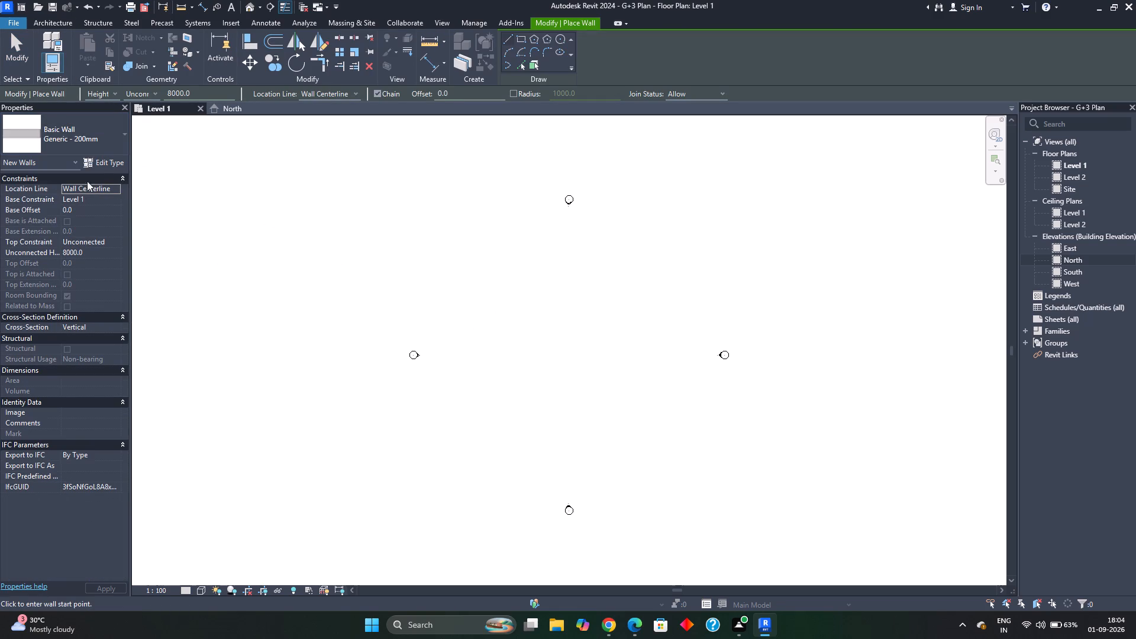
click(114, 162)
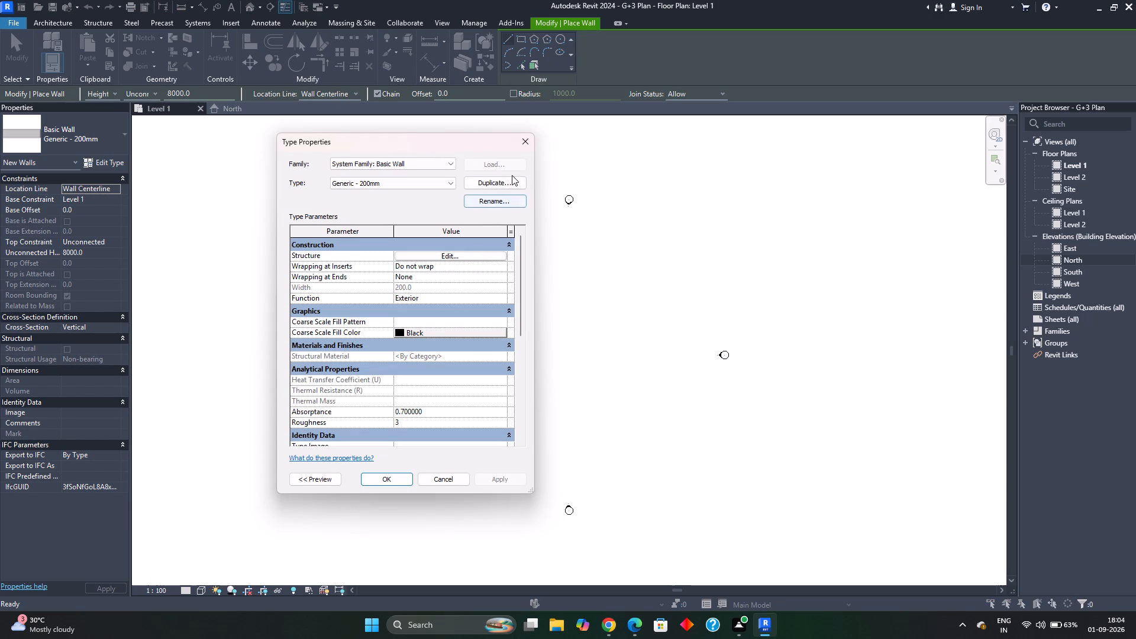
click(512, 175)
click(503, 185)
click(443, 309)
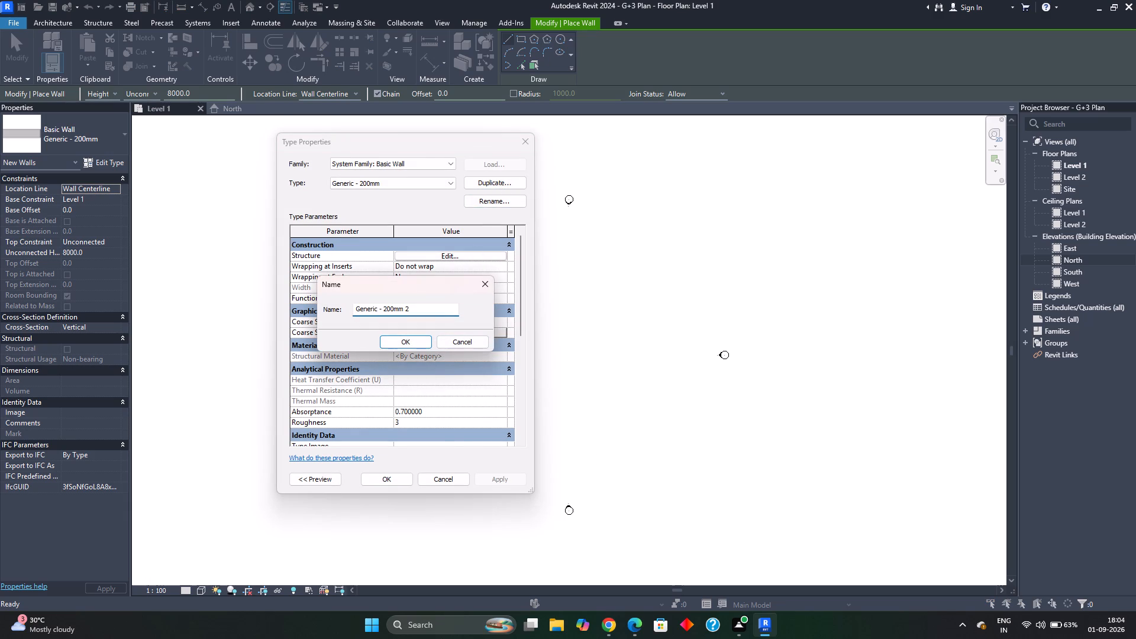
key(BackSpace)
key(BackSpace)
key(BackSpace)
key(BackSpace)
key(BackSpace)
key(BackSpace)
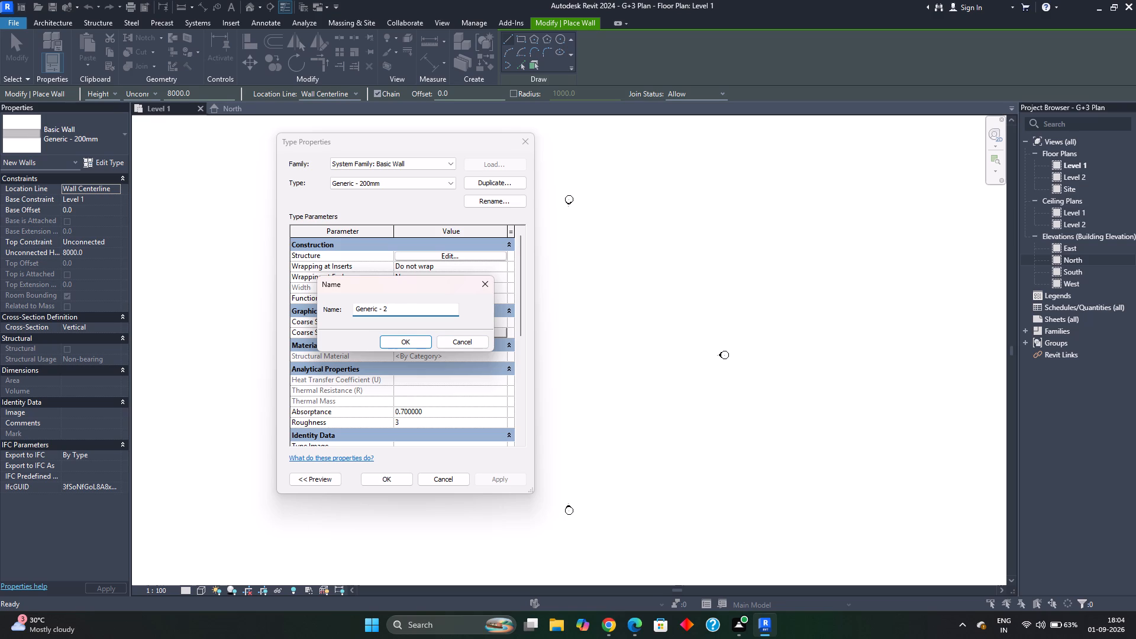
text(30)
key(space)
text(mm)
key(space)
click(409, 339)
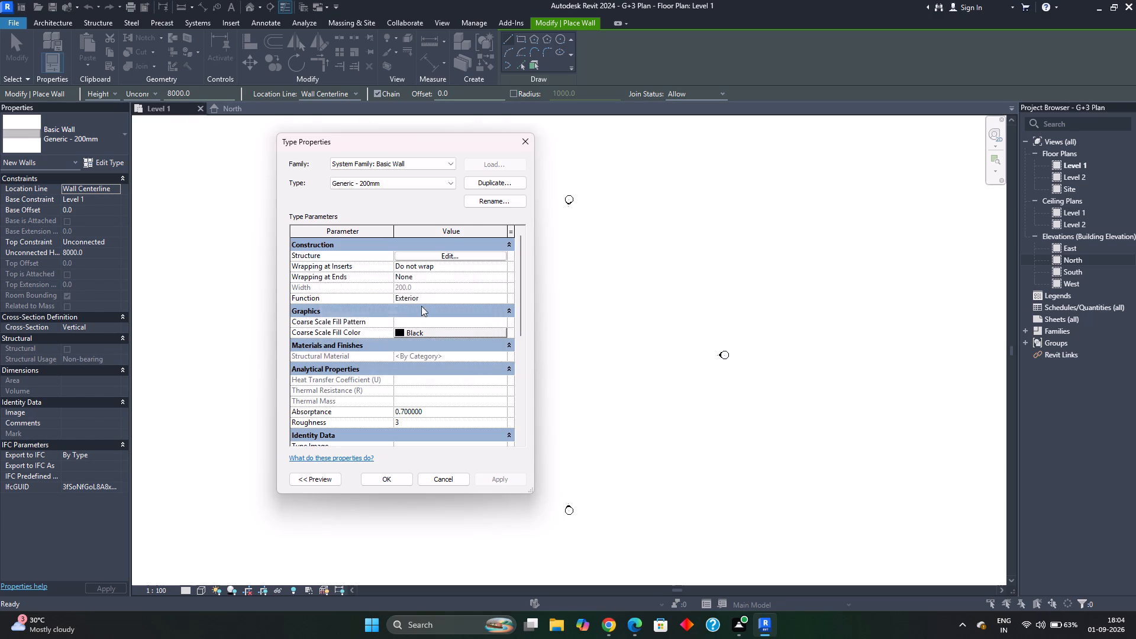
Set the structure layer thickness of the new wall type to 230 mm.
click(444, 257)
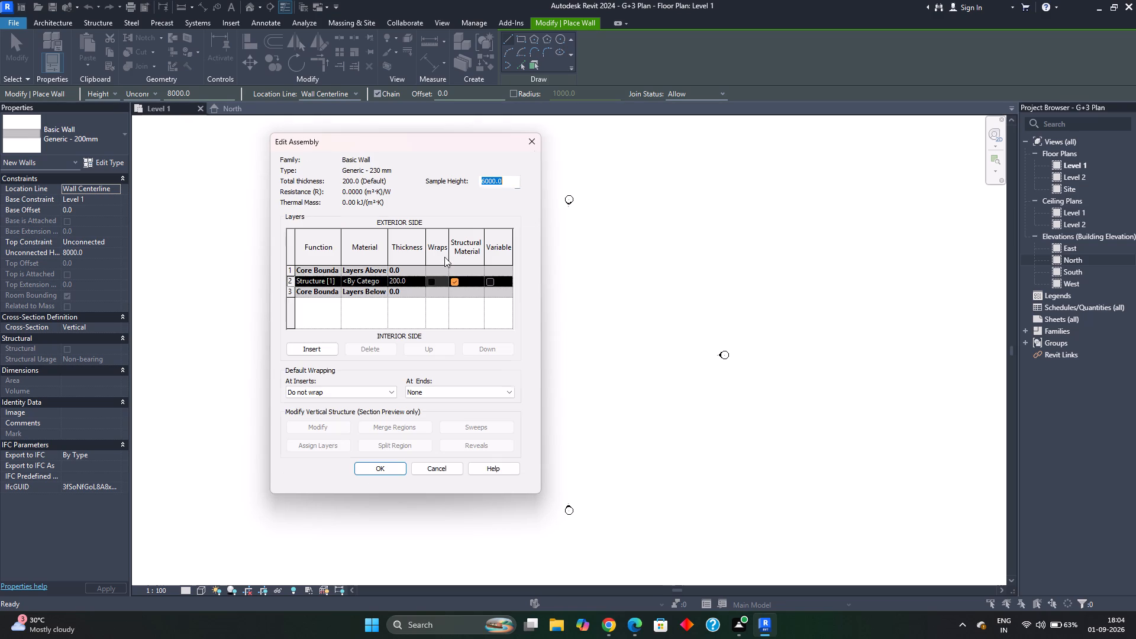
click(414, 277)
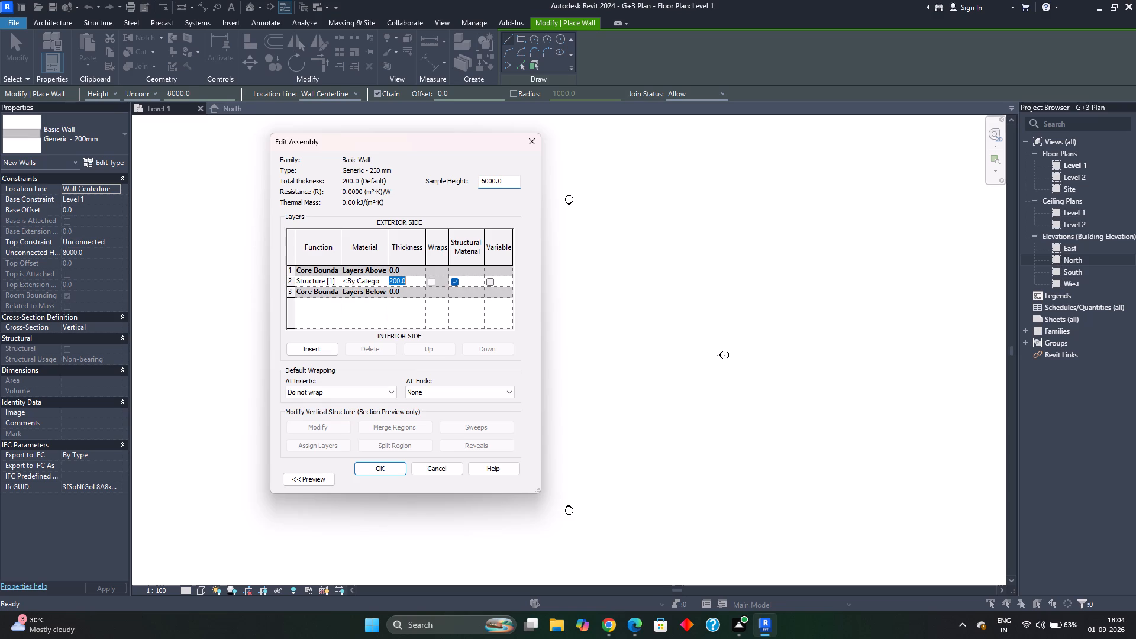
text(230)
key(Return)
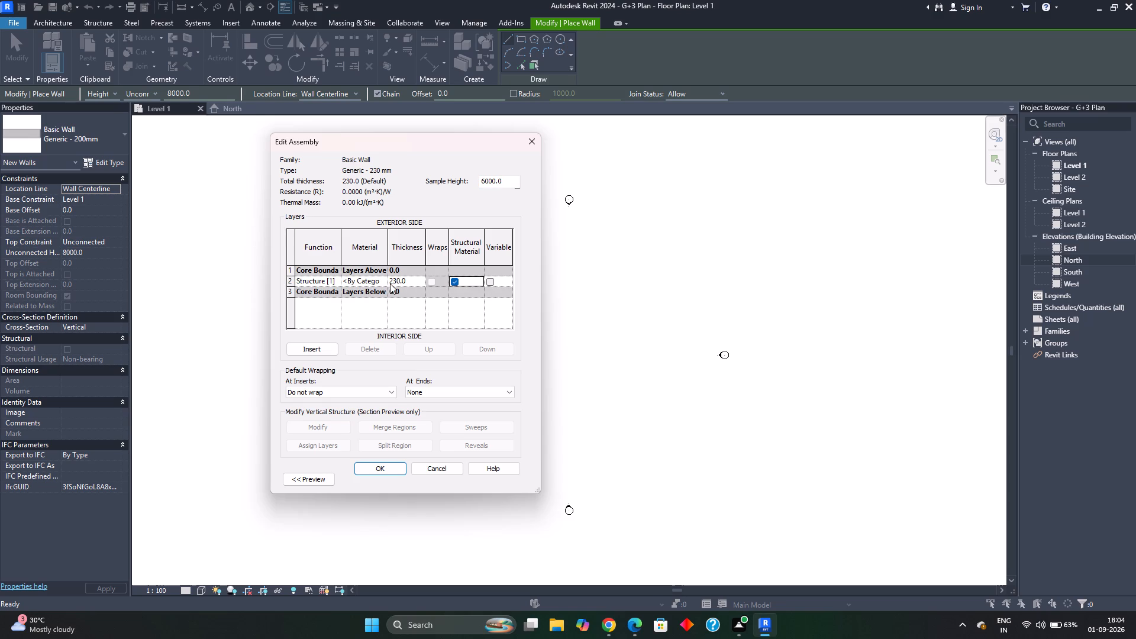
Open the structure layer's material selection and search the project materials for "con" and "bri", then clear the search.
click(384, 282)
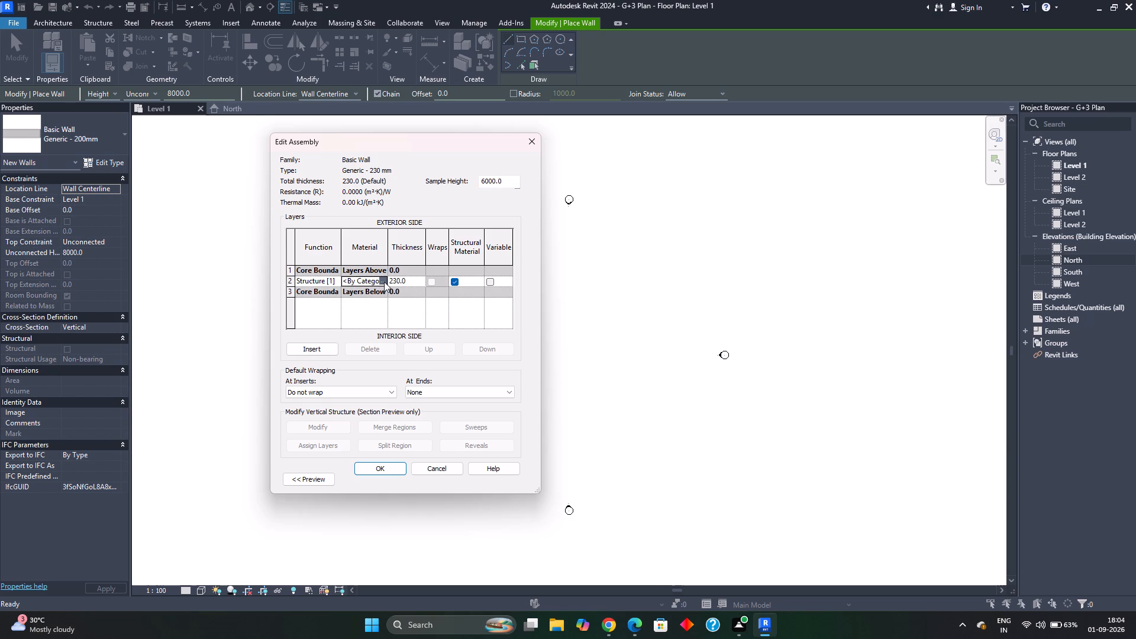
click(384, 282)
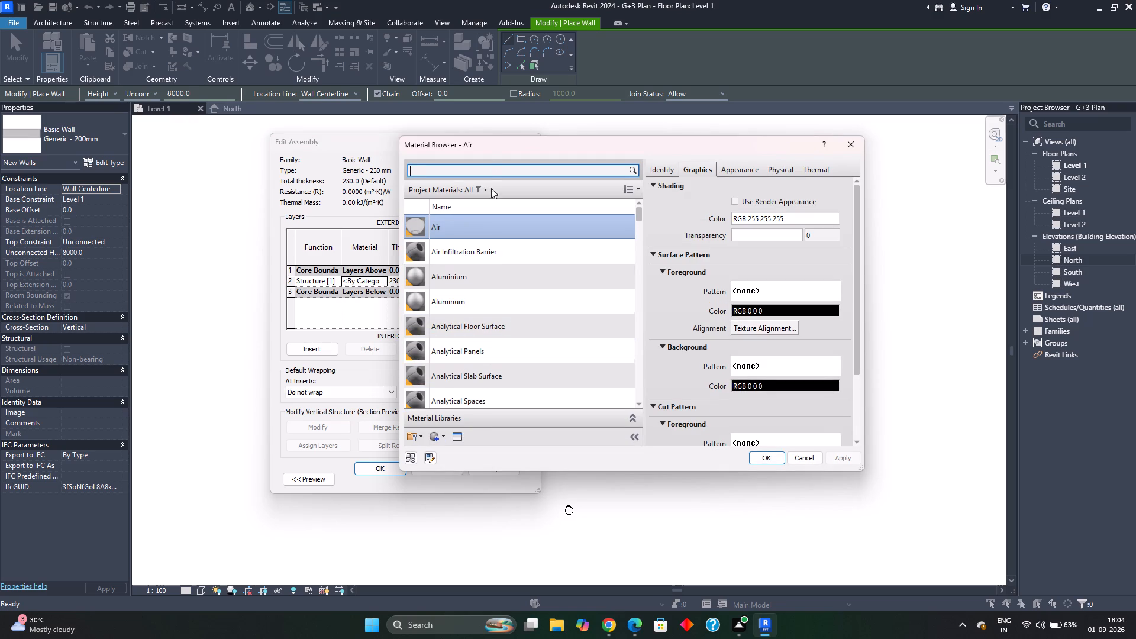
click(493, 170)
text(con)
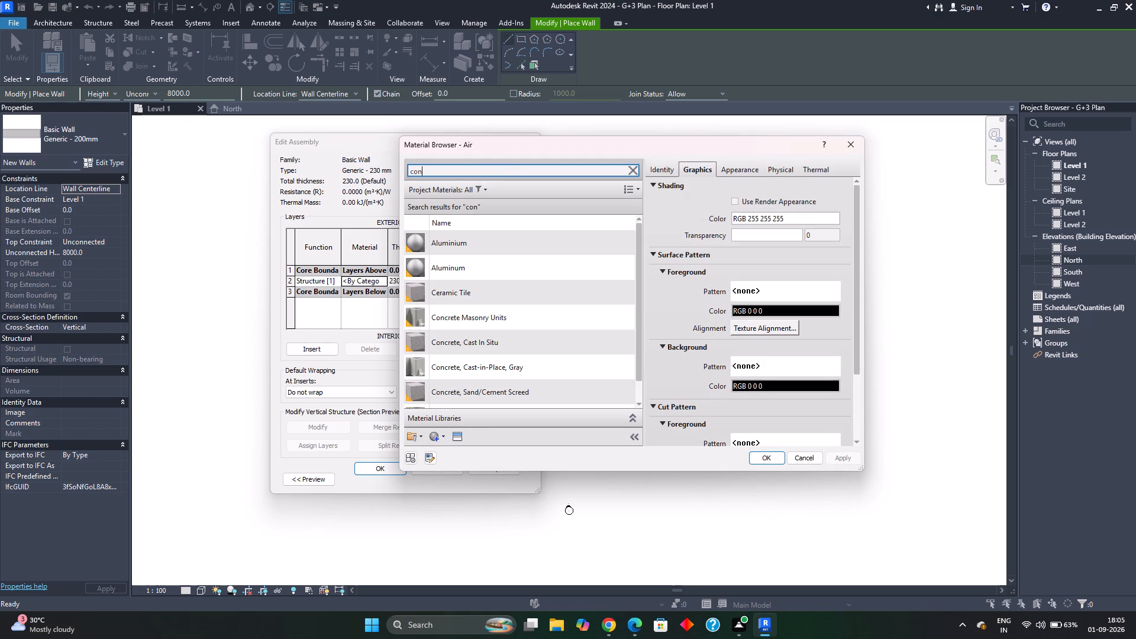
key(BackSpace)
key(BackSpace)
key(BackSpace)
text(bri)
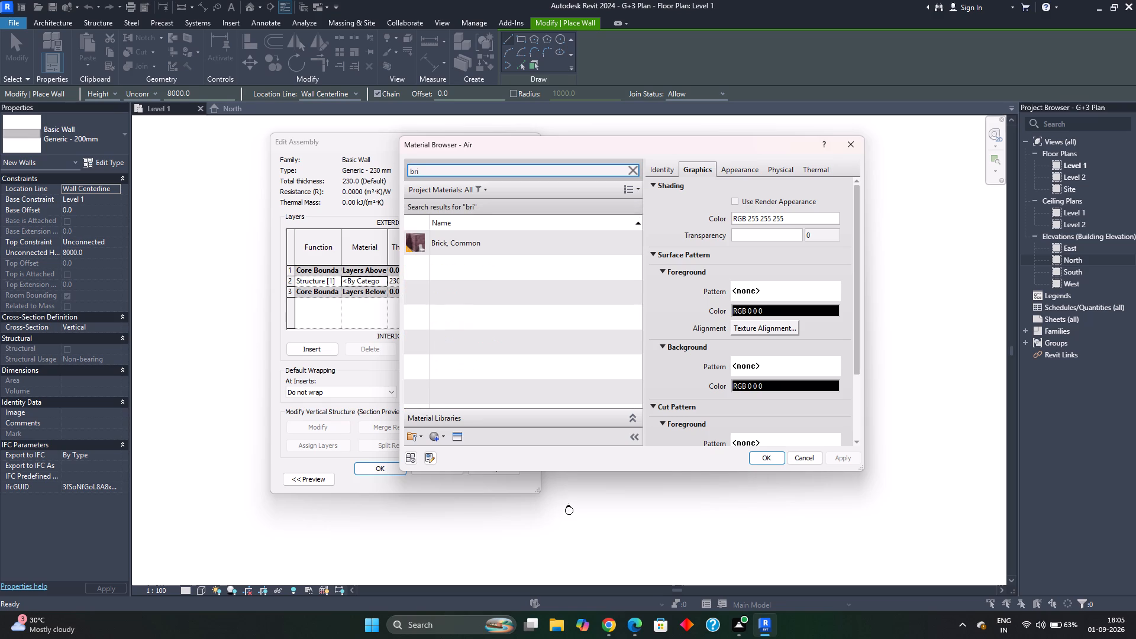
click(636, 171)
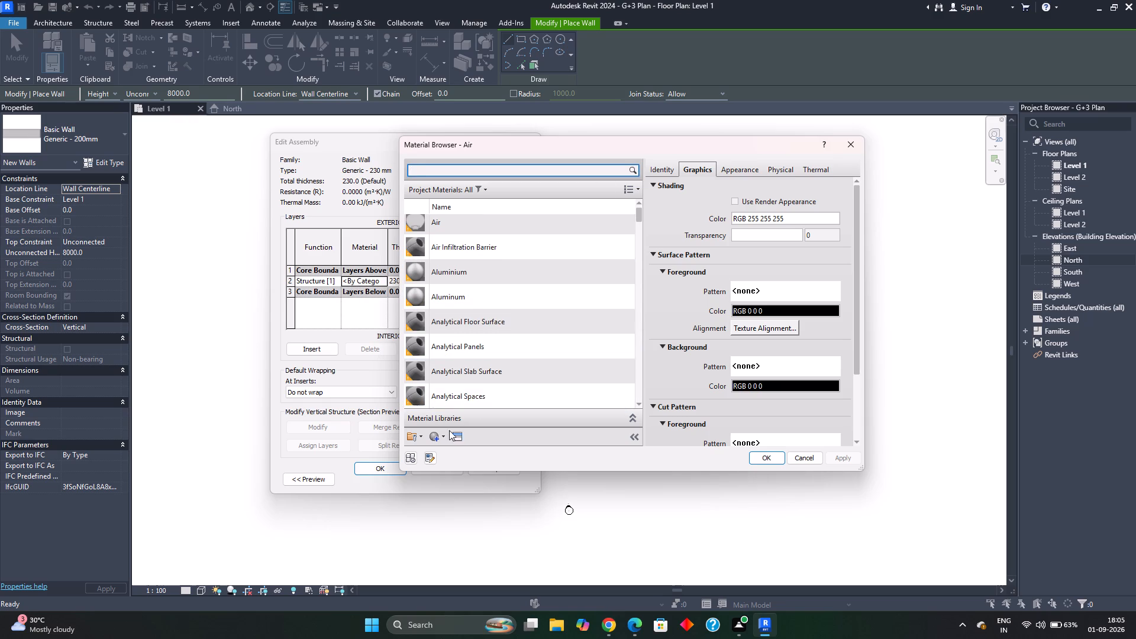
Create a new material and rename it "Brick Wall".
click(434, 434)
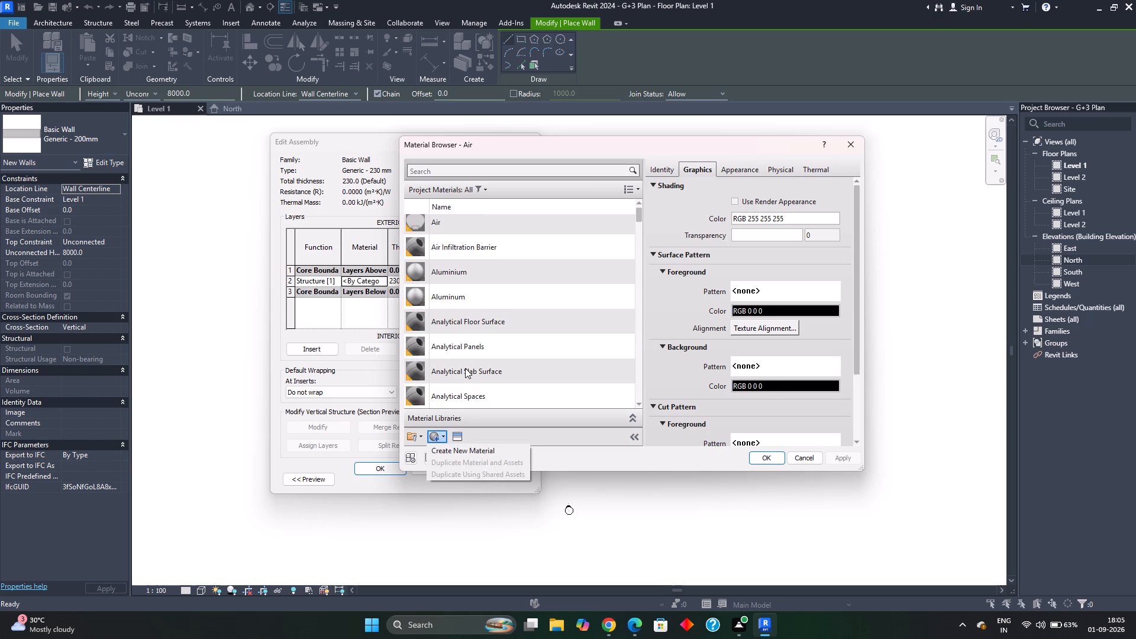
right_click(435, 433)
click(435, 433)
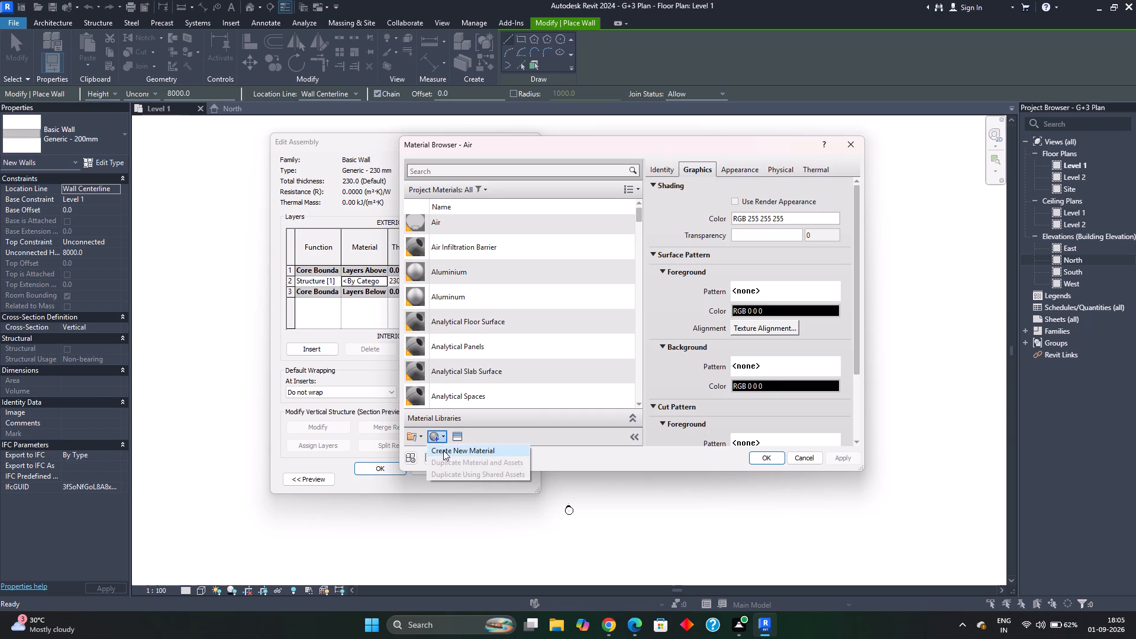
click(443, 450)
right_click(496, 299)
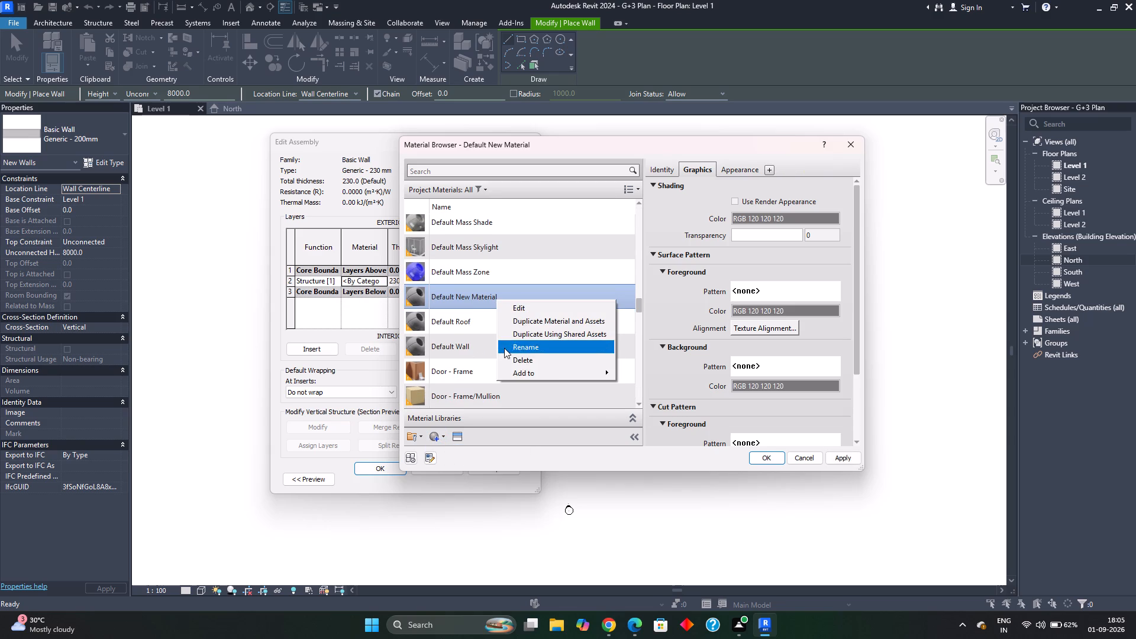
click(509, 346)
key(BackSpace)
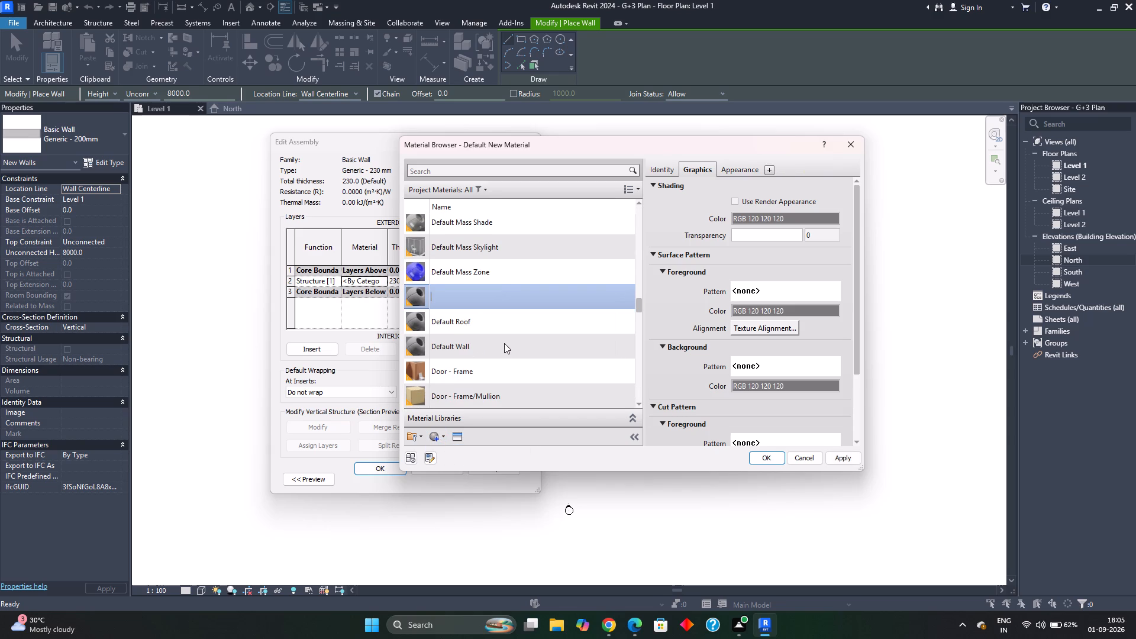
text(Brick)
key(space)
text(Waa)
key(BackSpace)
text(ll)
key(space)
key(Return)
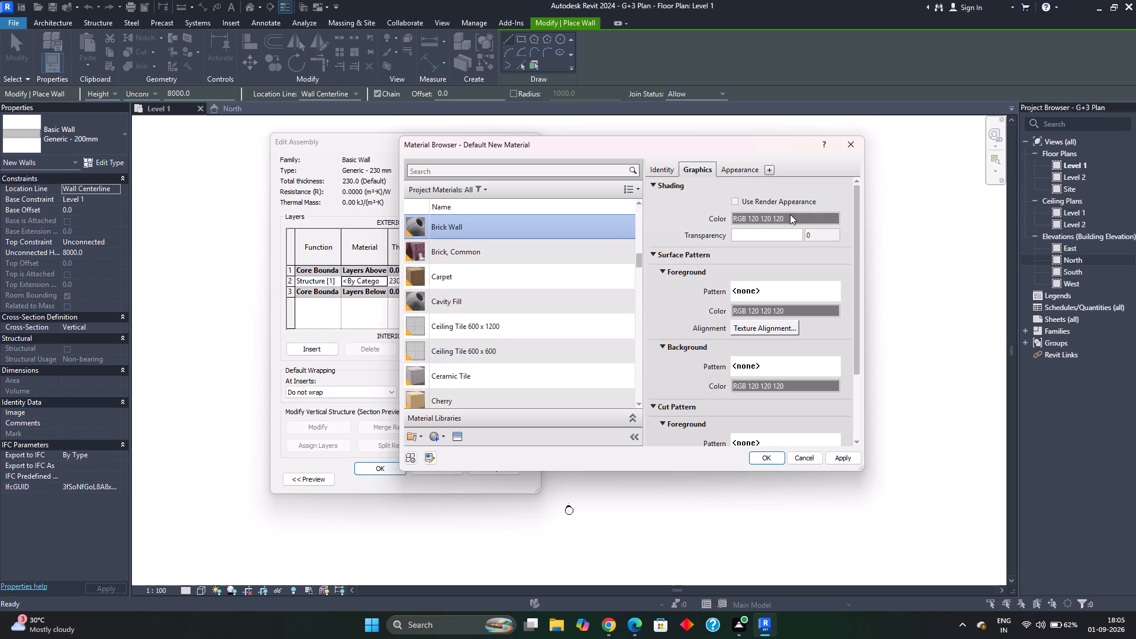
Set the Brick Wall material's cut pattern foreground and background to Brickwork and assign the material to the wall's structure layer.
click(790, 214)
click(676, 402)
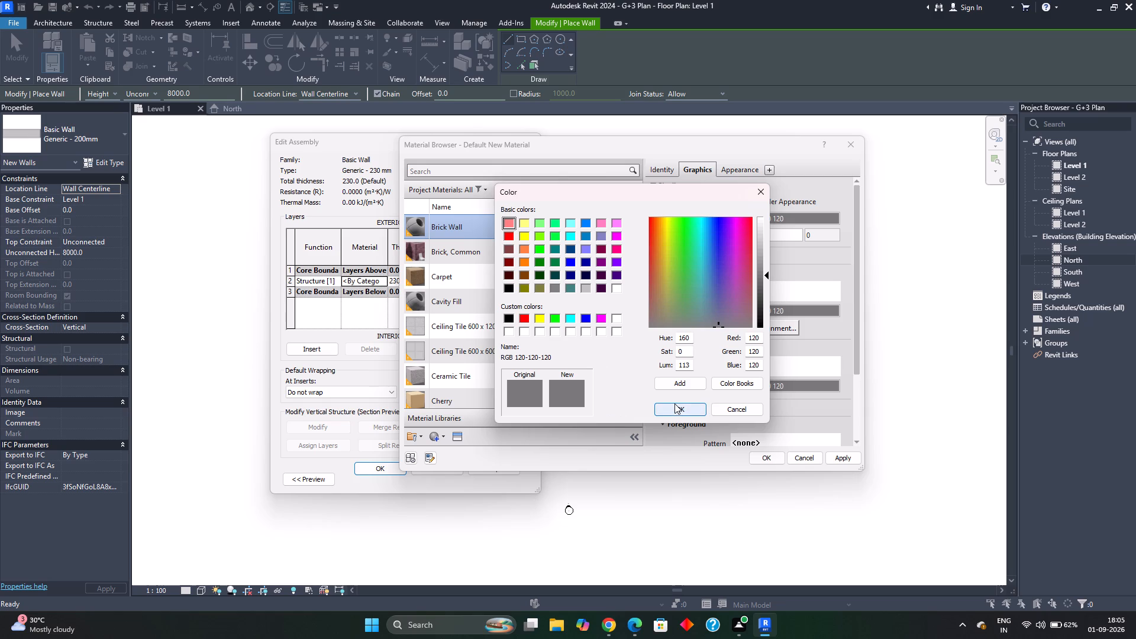
scroll(752, 334, down, 6)
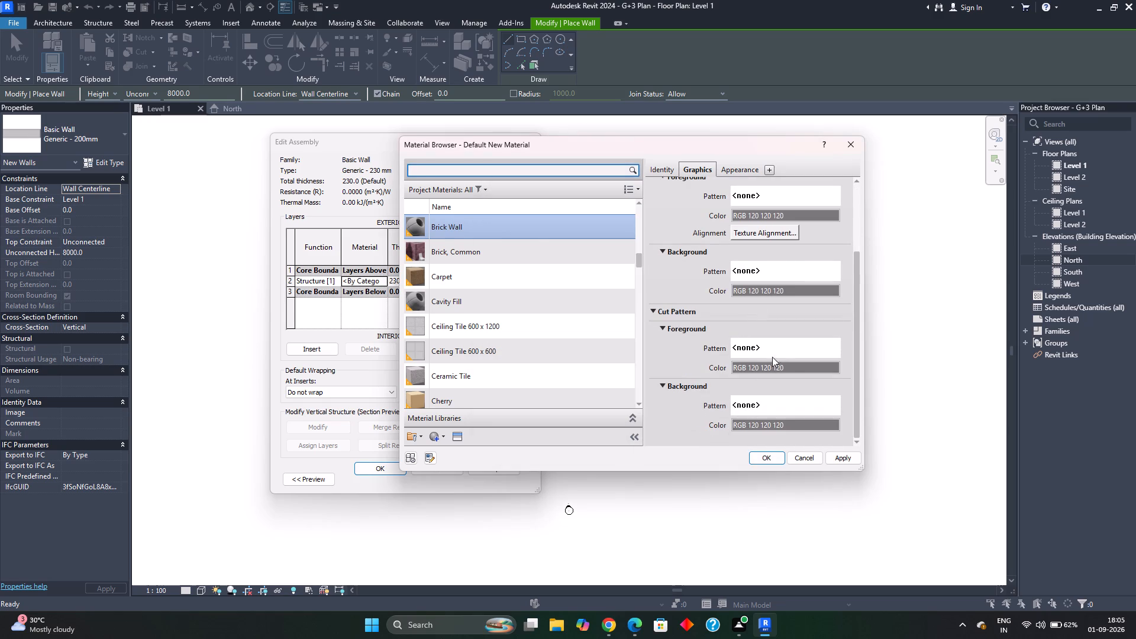
click(778, 352)
click(664, 316)
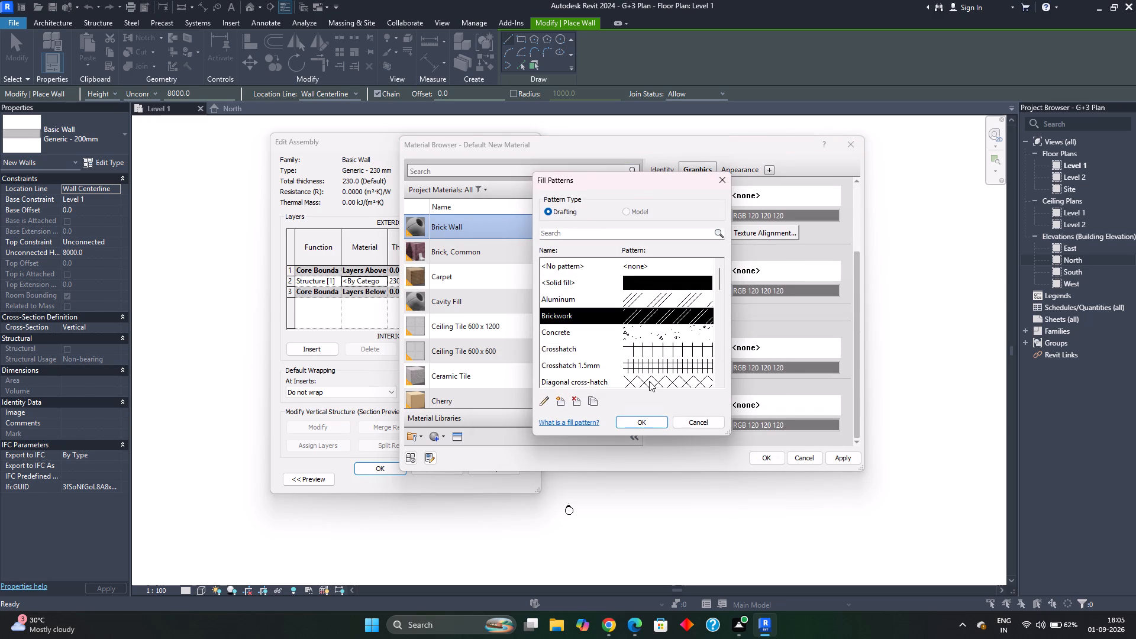
click(654, 415)
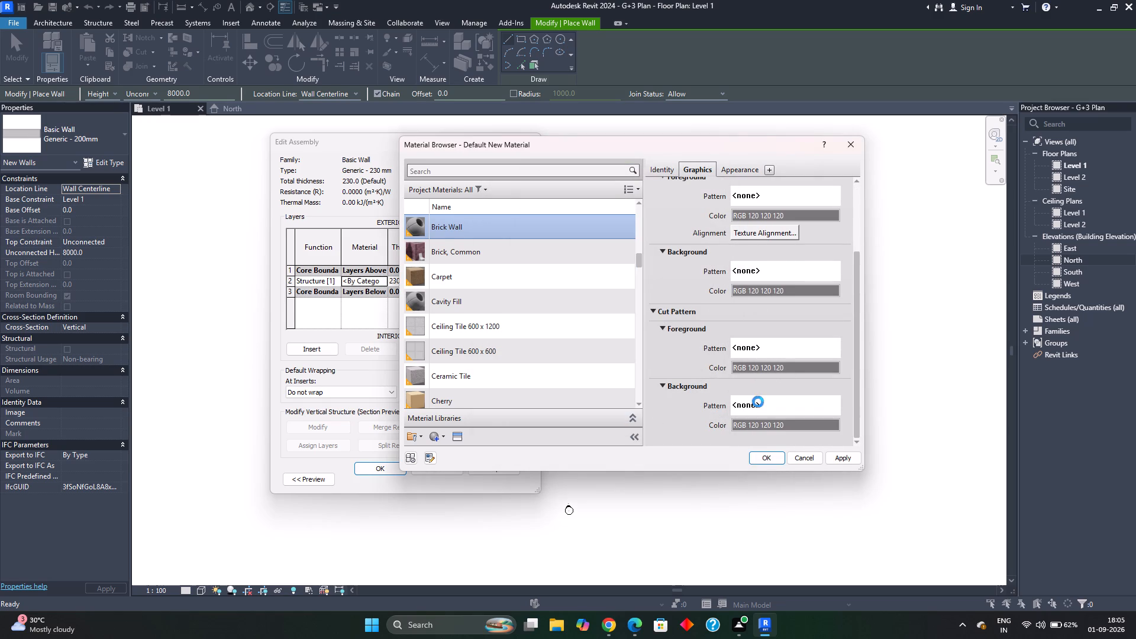
click(772, 397)
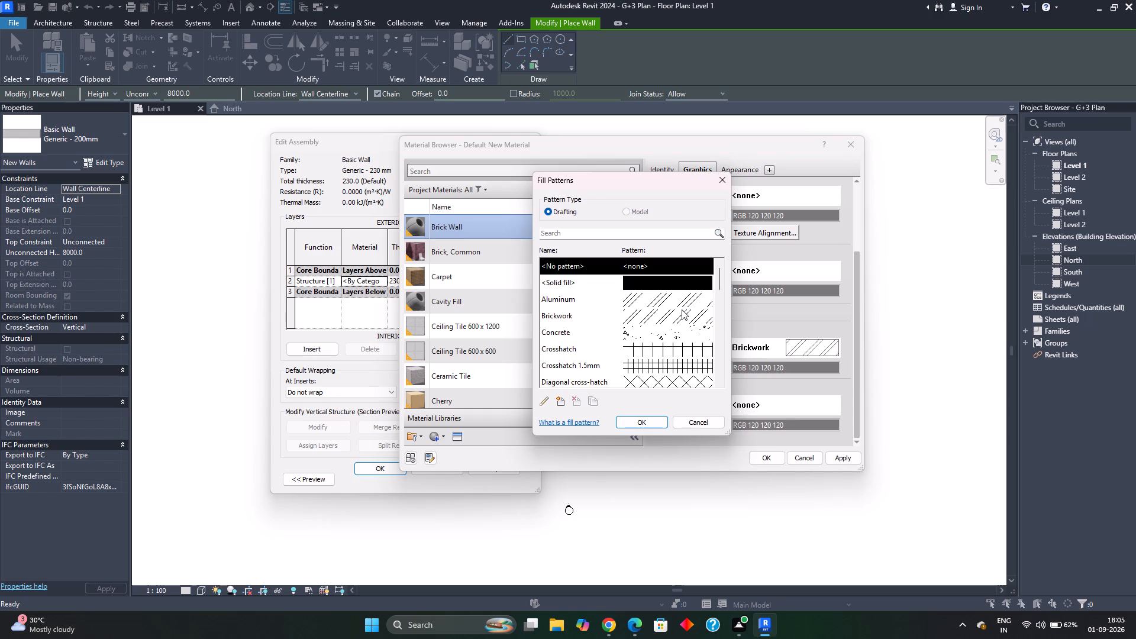
scroll(666, 331, down, 2)
scroll(666, 331, up, 2)
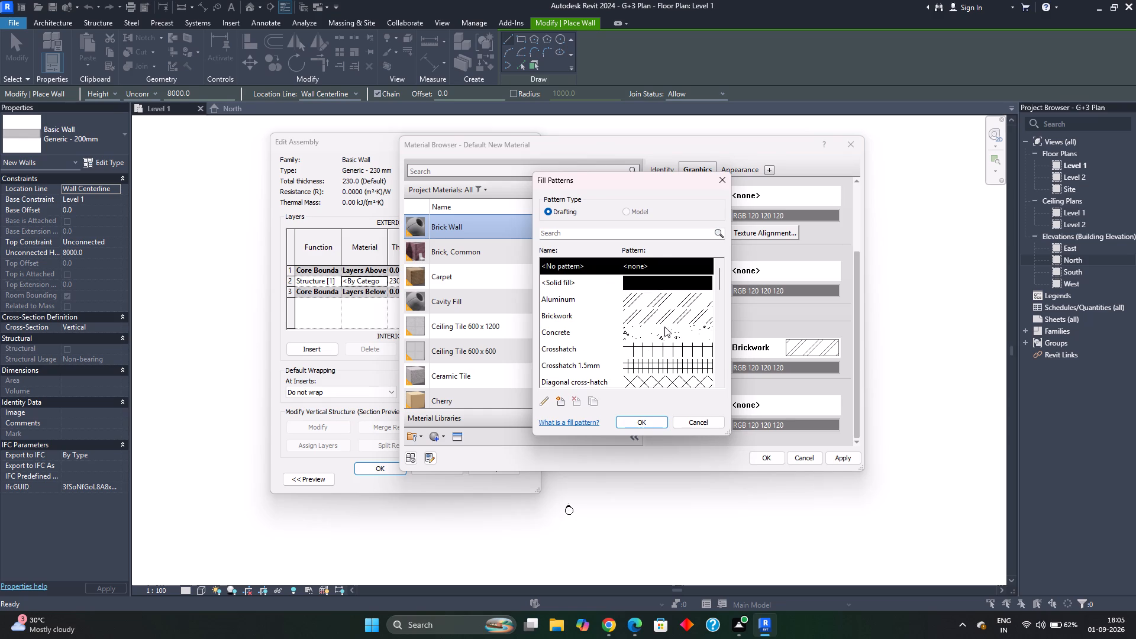
click(666, 318)
click(634, 418)
scroll(725, 389, down, 2)
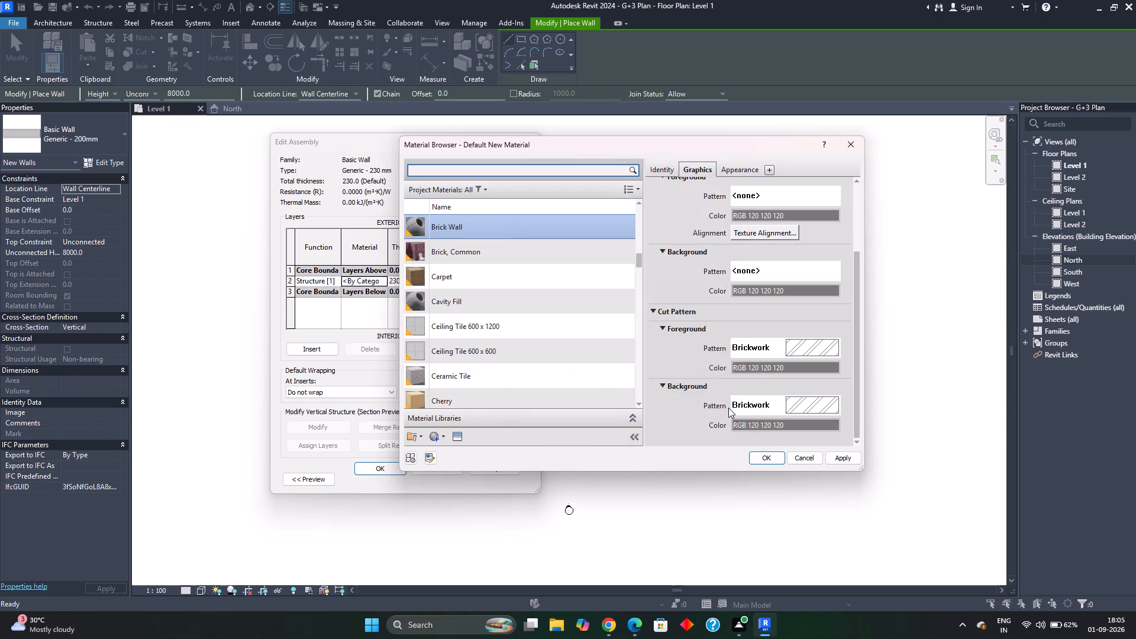
scroll(721, 362, up, 4)
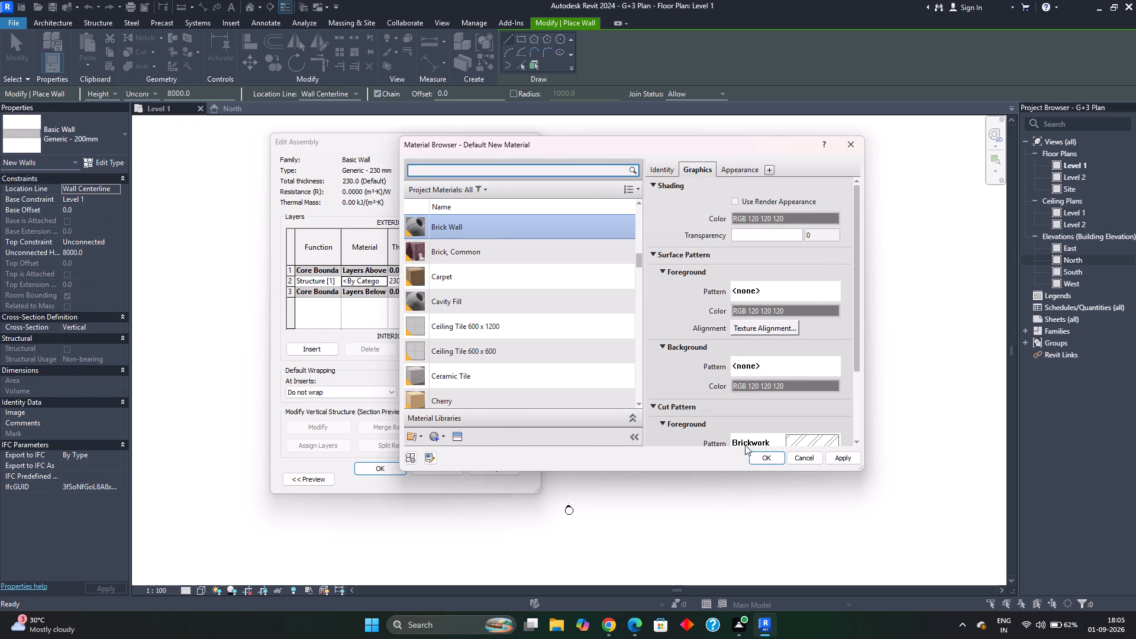
click(766, 456)
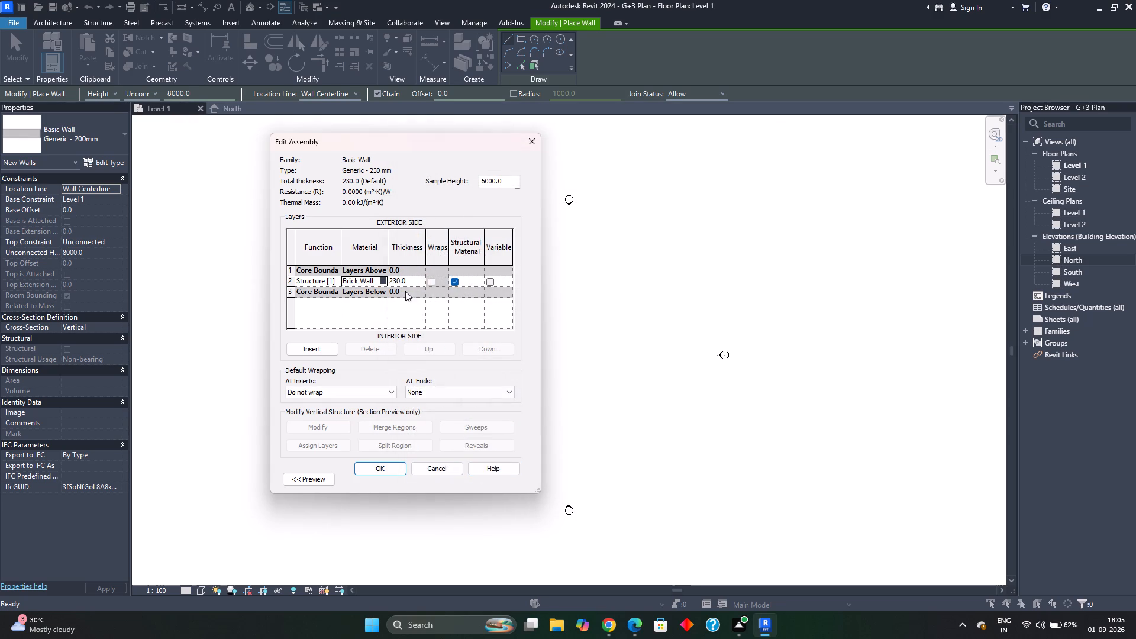
click(383, 471)
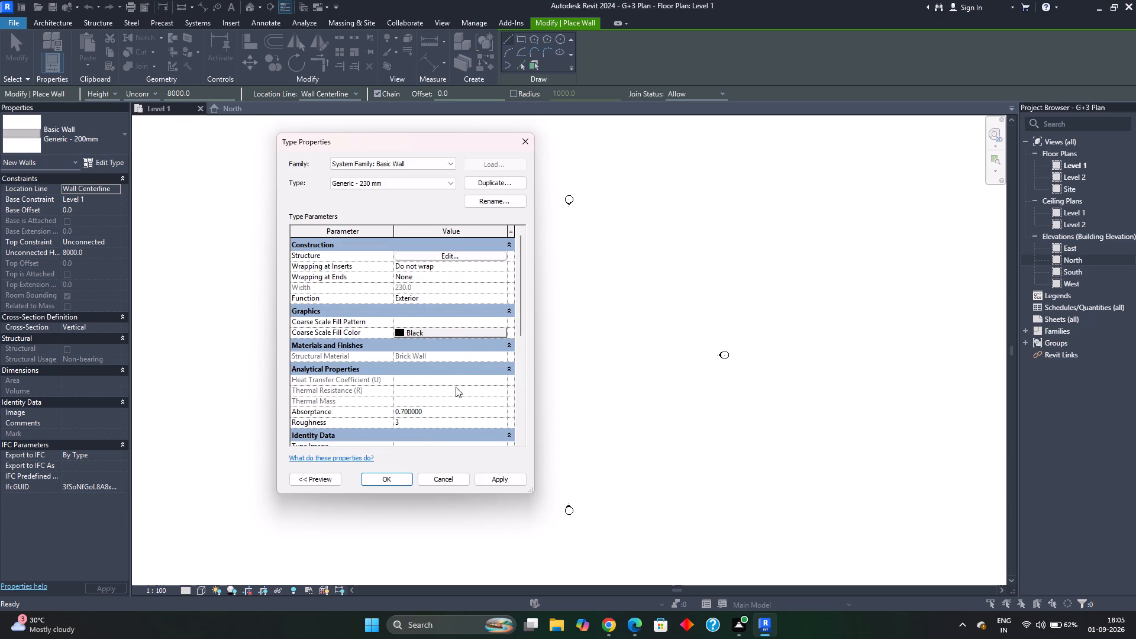
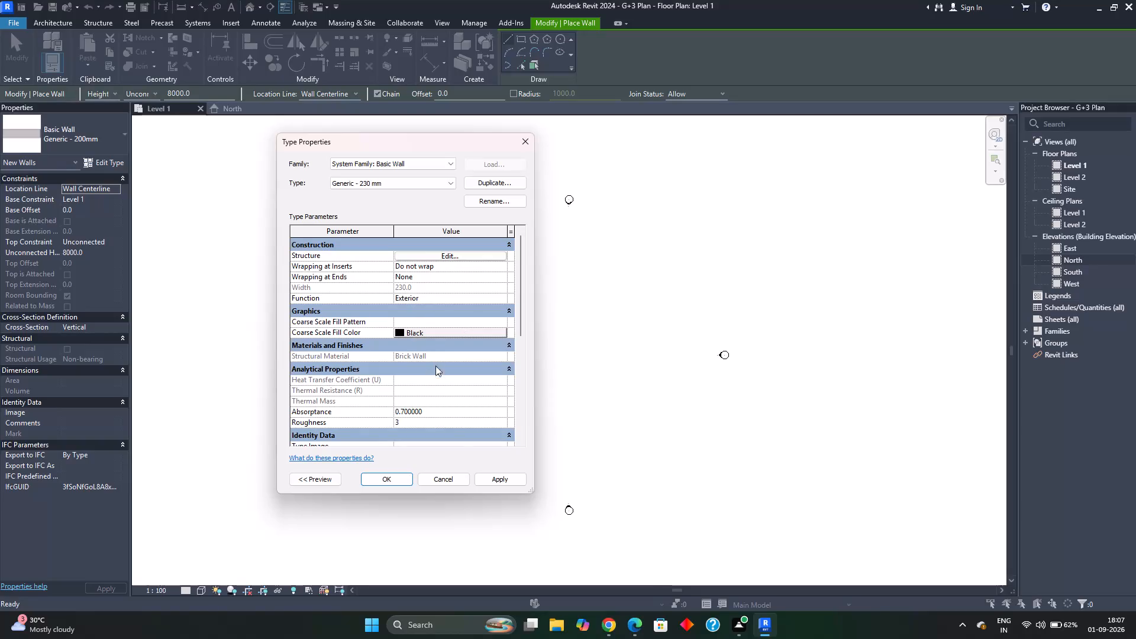
Accept the properties of the Generic - 230 mm wall type and exit wall placement.
click(395, 481)
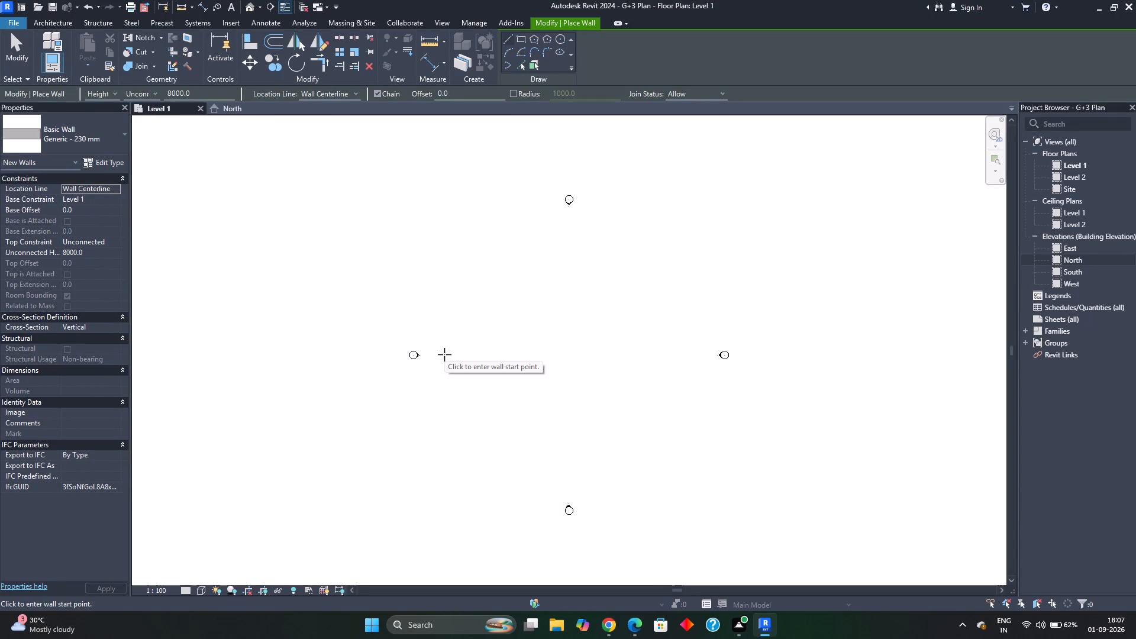
key(Escape)
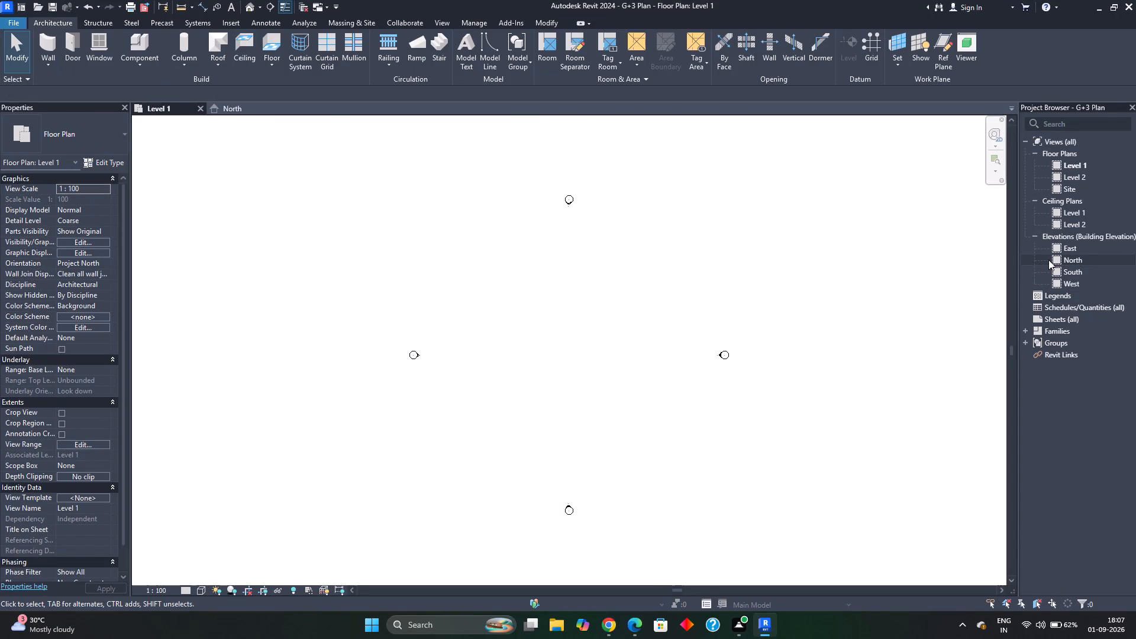
In the North elevation, set the elevation of Level 2 to 3300.
double_click(1072, 260)
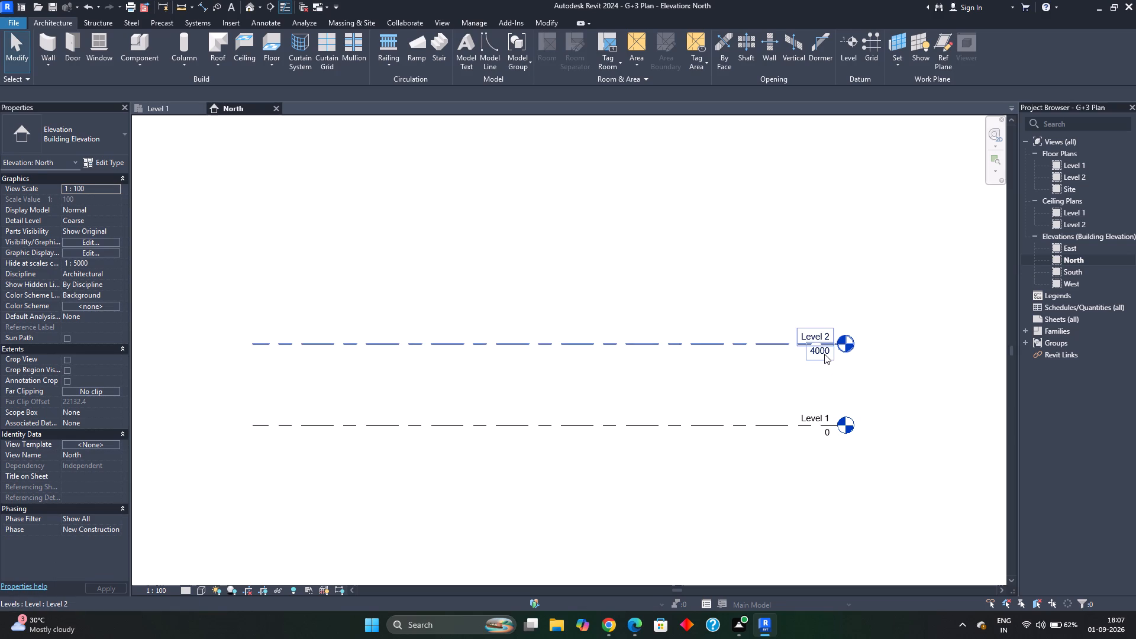
click(824, 354)
click(824, 354)
text(3300)
key(Return)
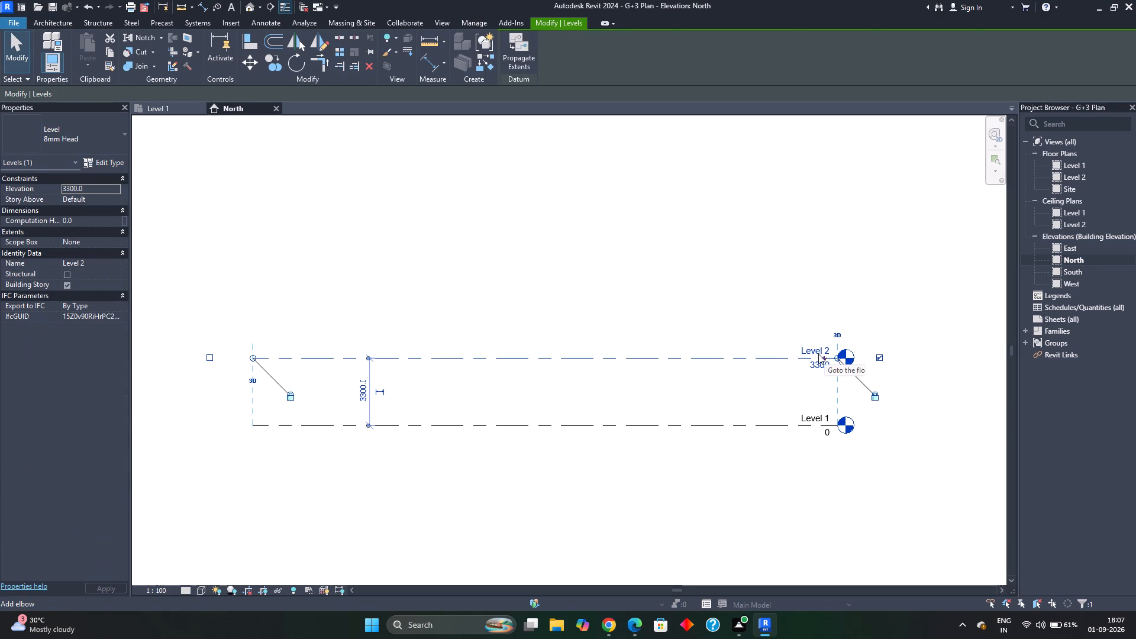
key(Escape)
Add three more levels above Level 2 by picking lines, each offset 3300 from the level below.
key(l)
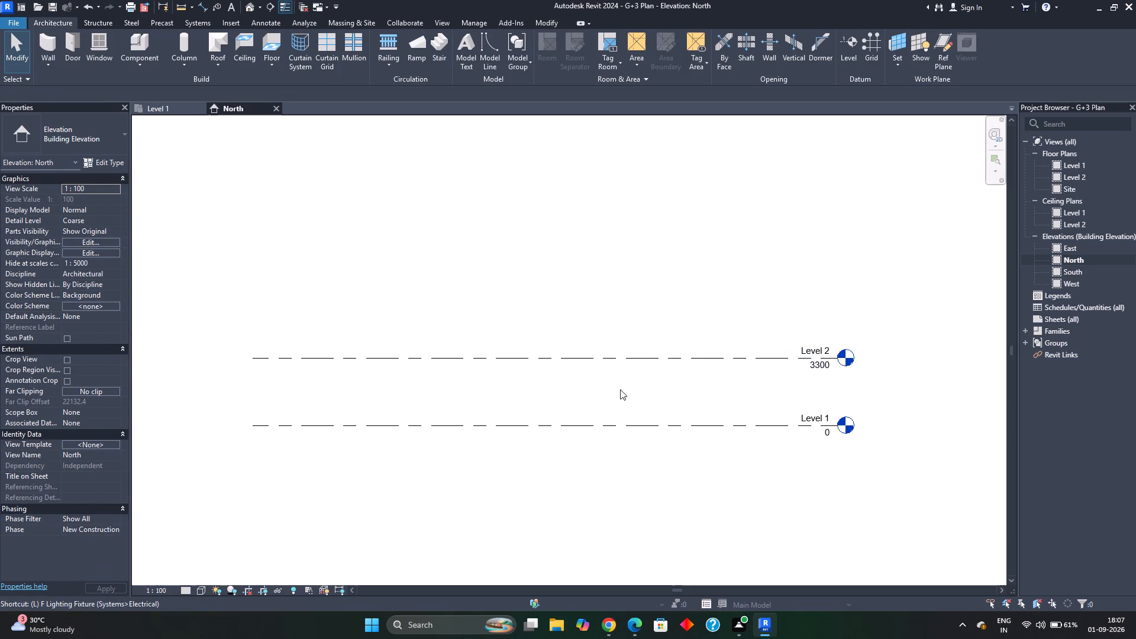
key(l)
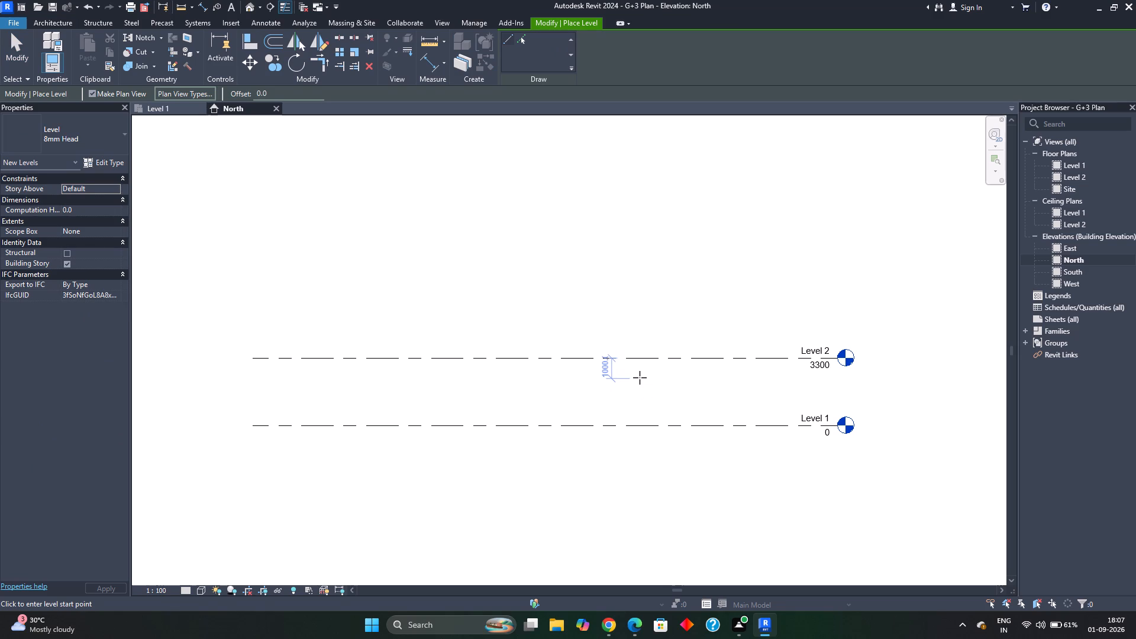
drag(270, 94, 237, 99)
text(3300)
key(Return)
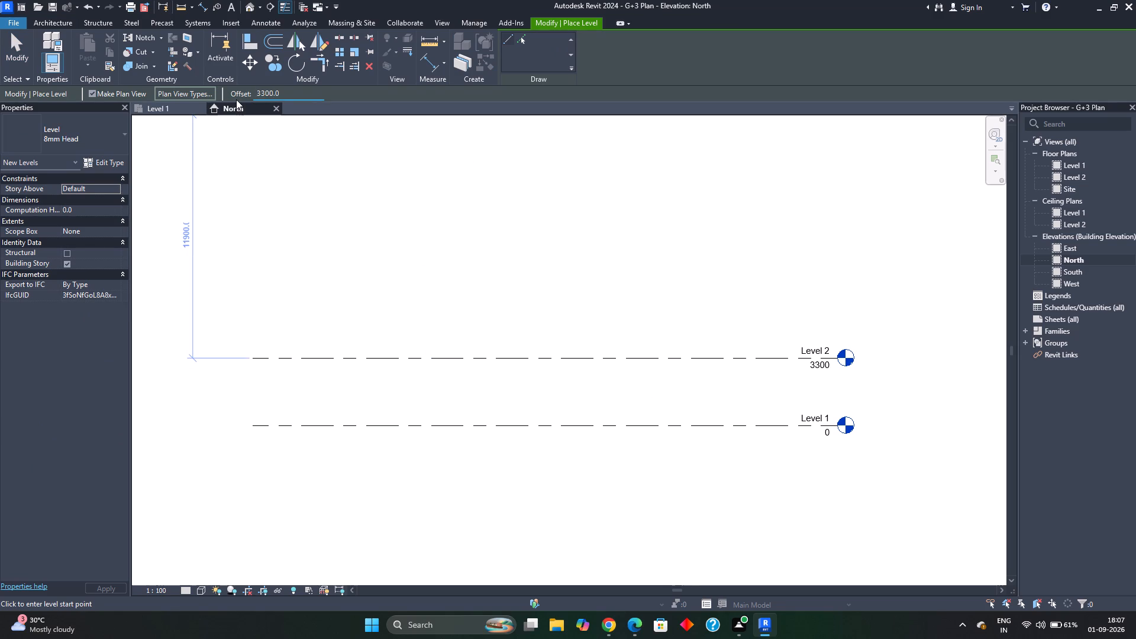
click(521, 38)
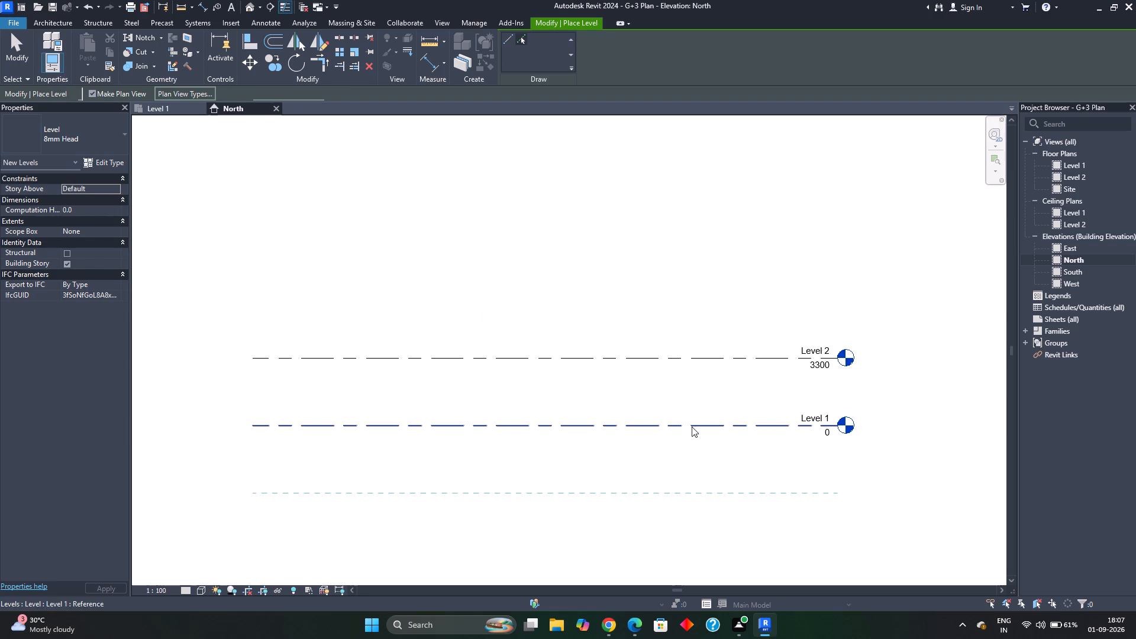
click(719, 355)
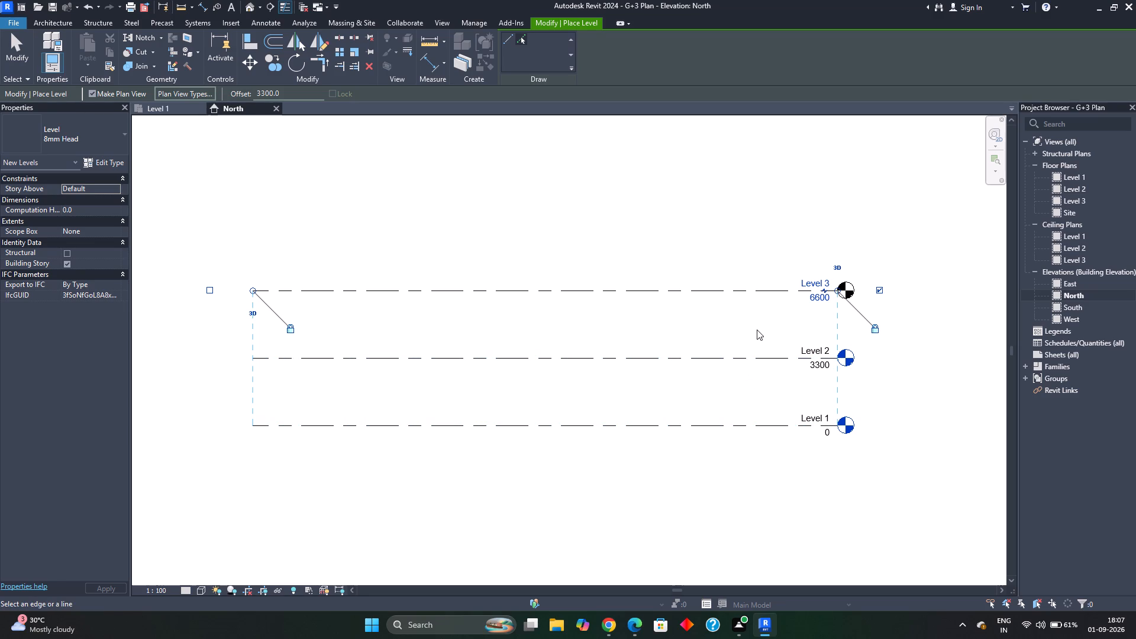
click(773, 287)
click(774, 221)
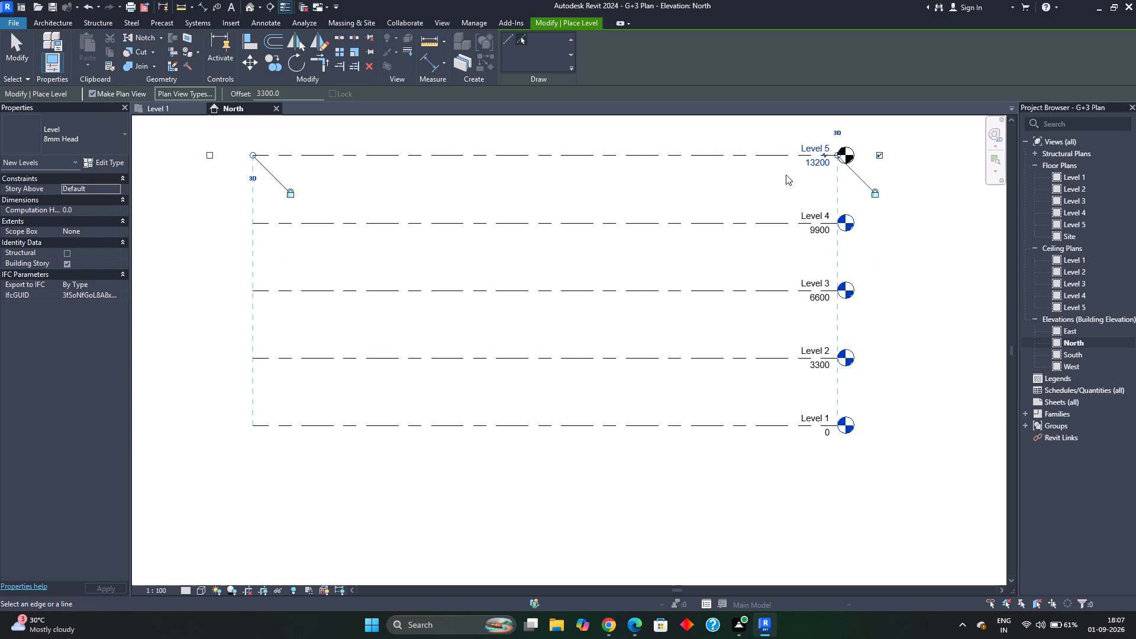
Add one more level offset 1500 above the topmost level, at elevation 14700.
middle_drag(781, 178, 791, 254)
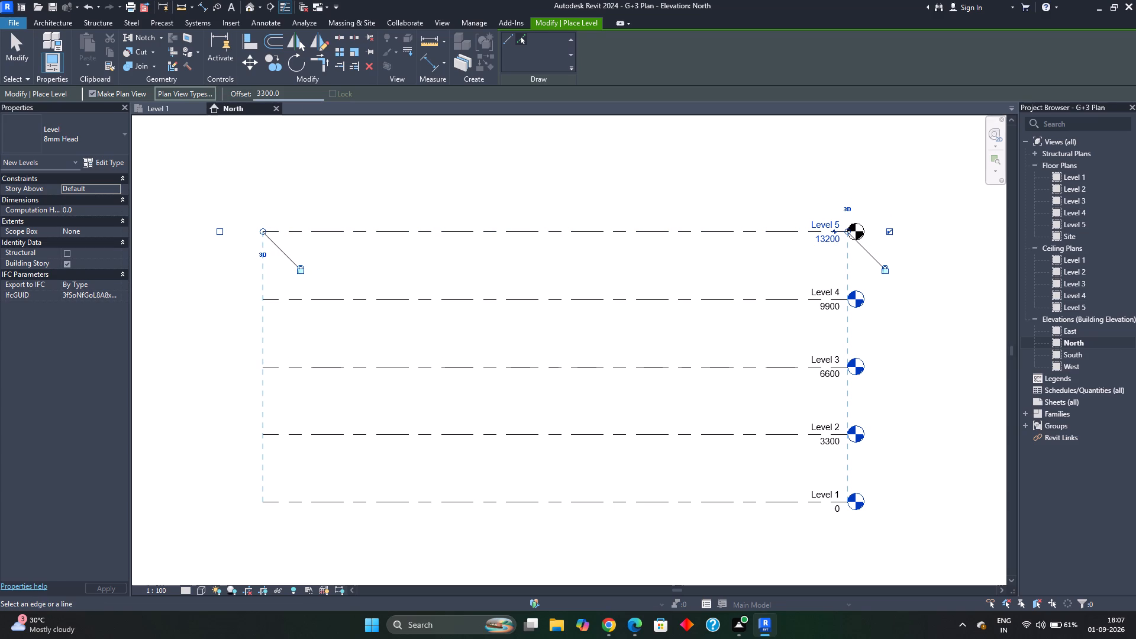
drag(302, 91, 231, 99)
text(1500)
key(Return)
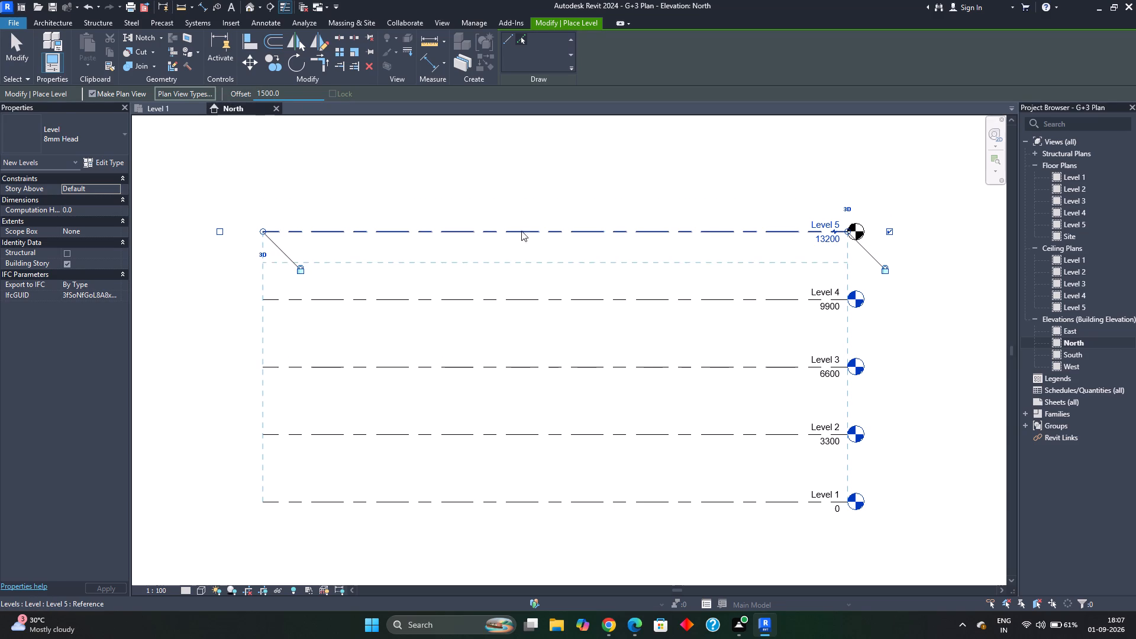
click(549, 229)
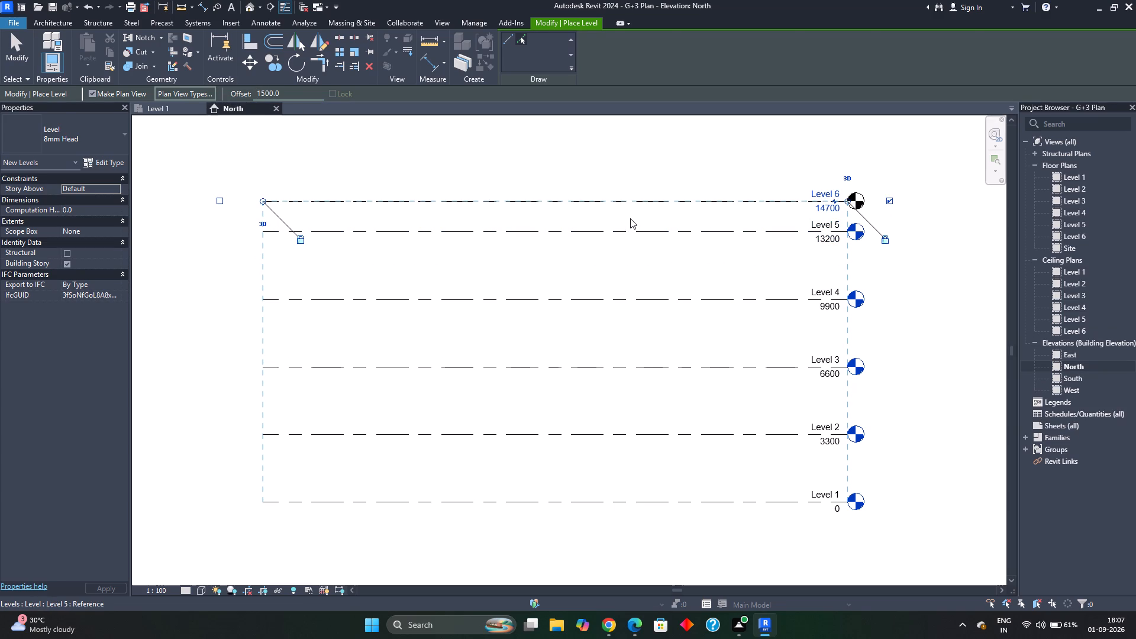
key(Escape)
key(Escape)
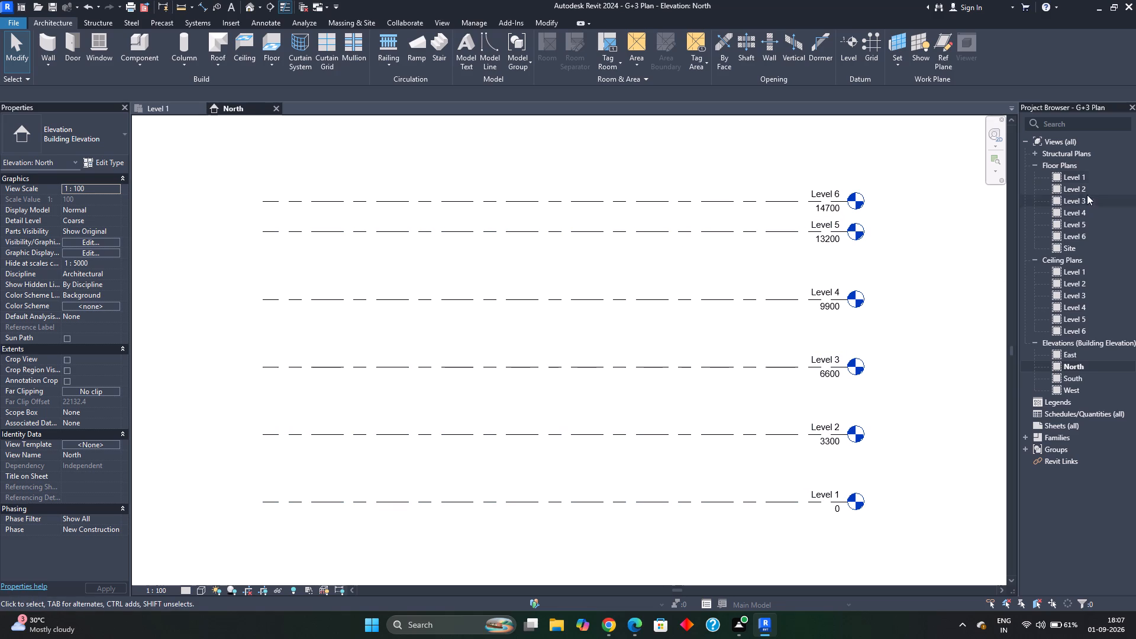
Rename Level 1 as "1. GROUND FLOOR".
double_click(837, 490)
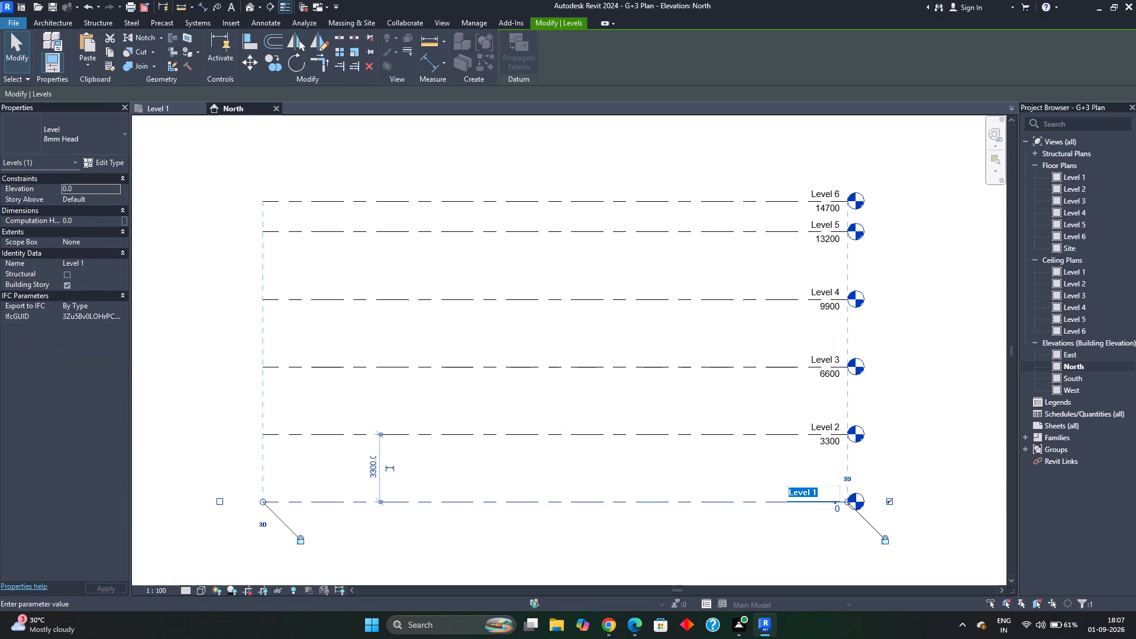
text(1.)
key(space)
key(shift+g)
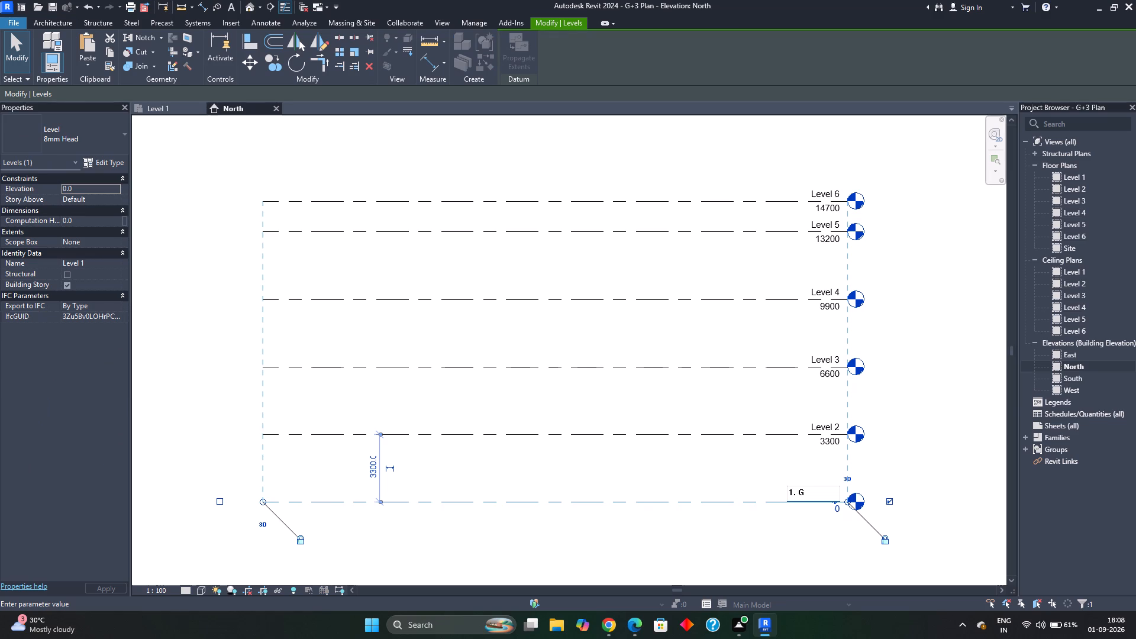
text(ro)
key(BackSpace)
key(BackSpace)
text(ROUND)
key(space)
text(FLOOR)
key(Return)
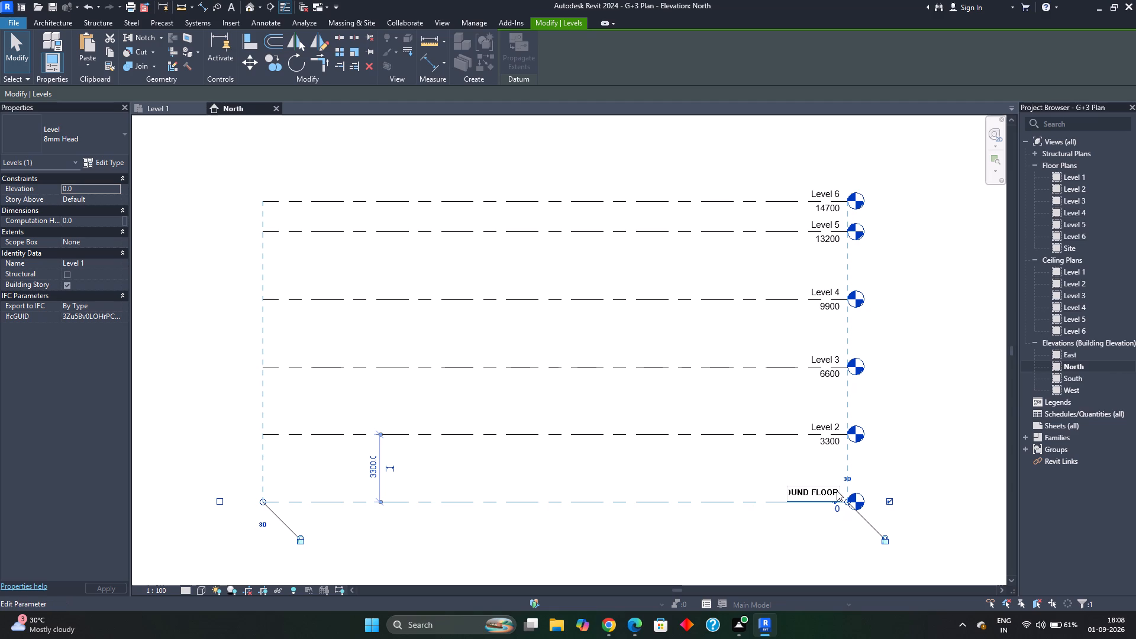
Rename the Level 2 floor plan as "2. 1ST FLOOR".
click(1088, 187)
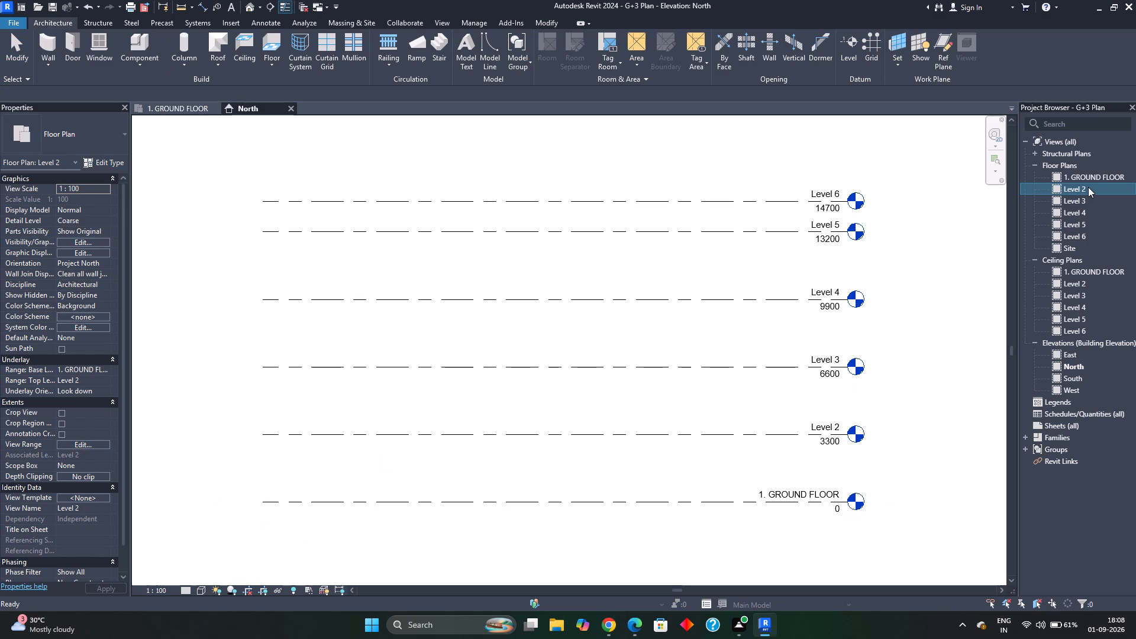
key(F2)
key(BackSpace)
text(20)
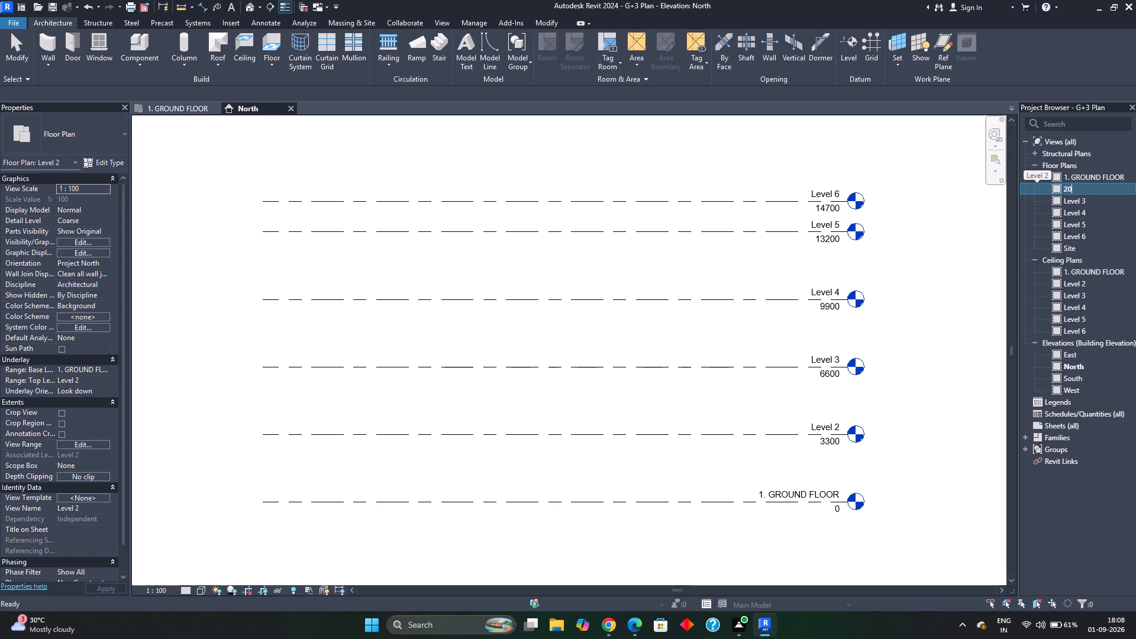
key(BackSpace)
text(.)
key(space)
text(1ST)
key(space)
text(FLOOR)
key(Return)
Rename the Level 3 floor plan as "3. 2ND FLOOR".
key(Down)
key(Down)
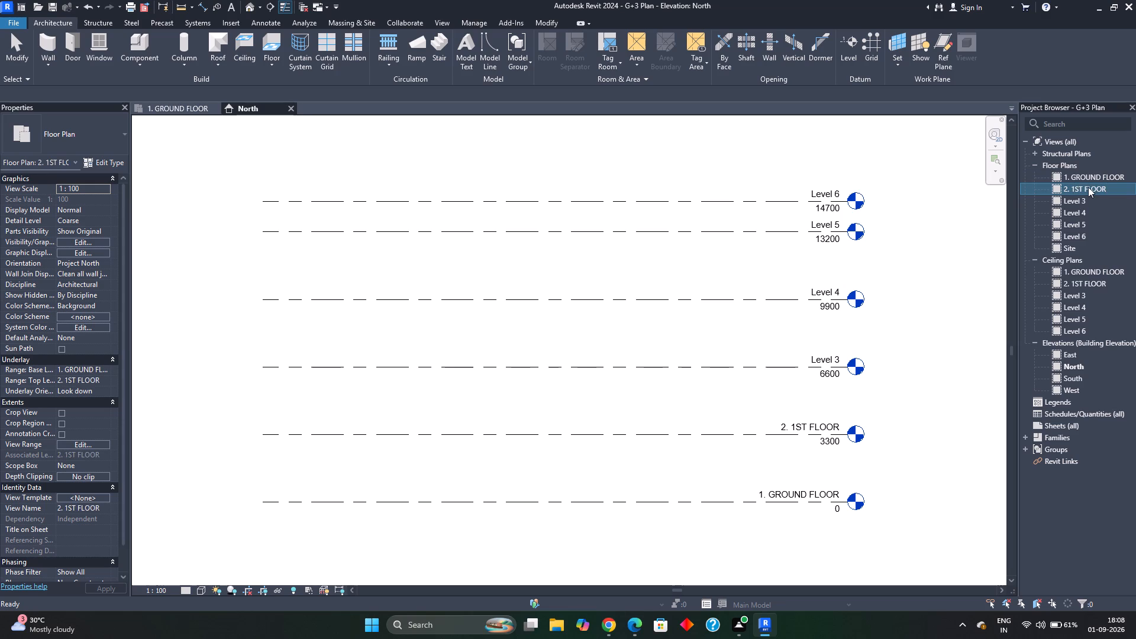
key(Down)
key(Down)
click(1092, 201)
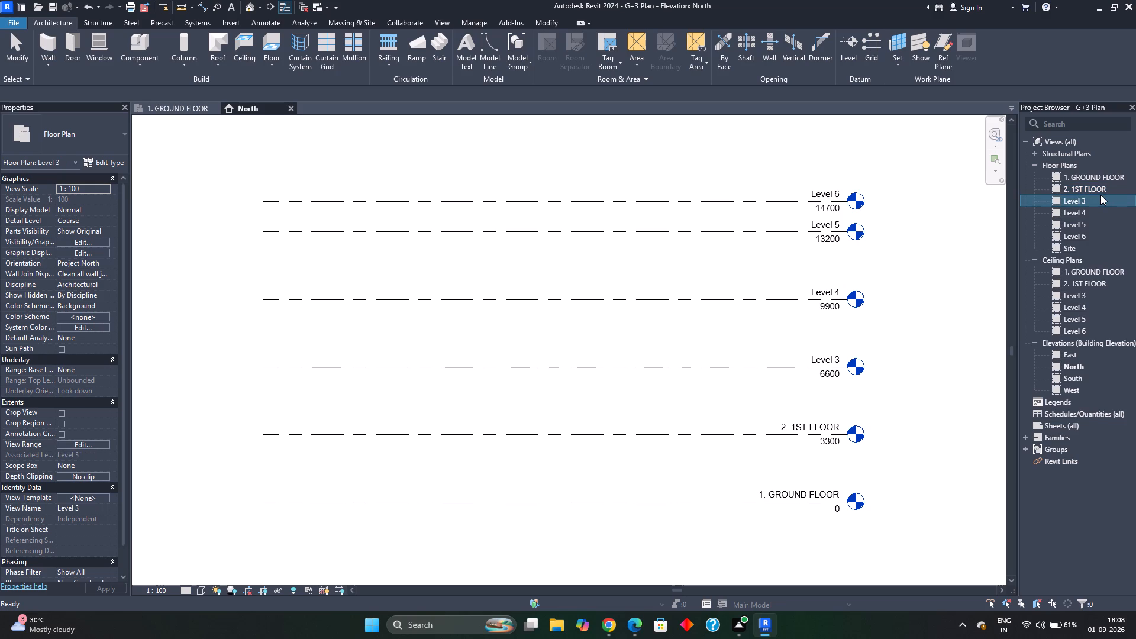
key(2)
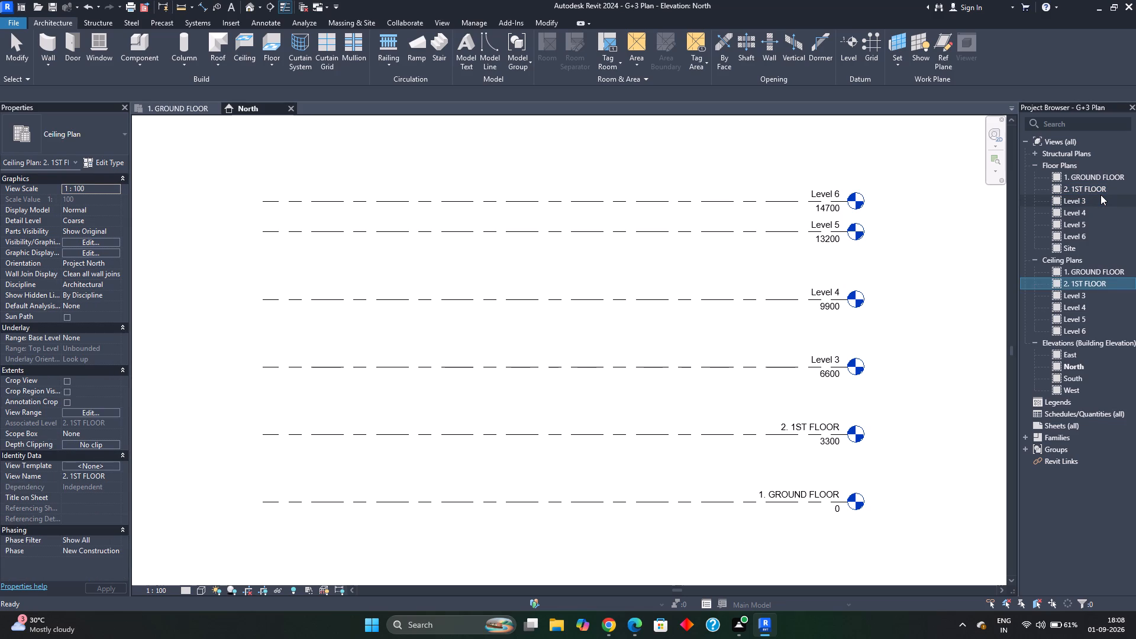
click(1096, 199)
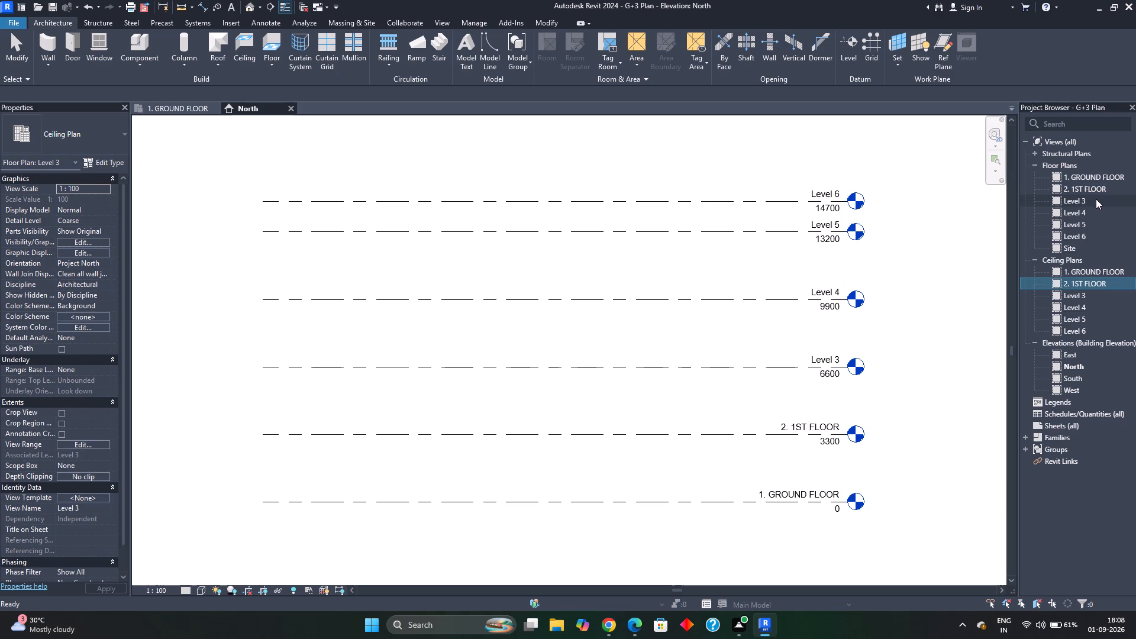
key(F2)
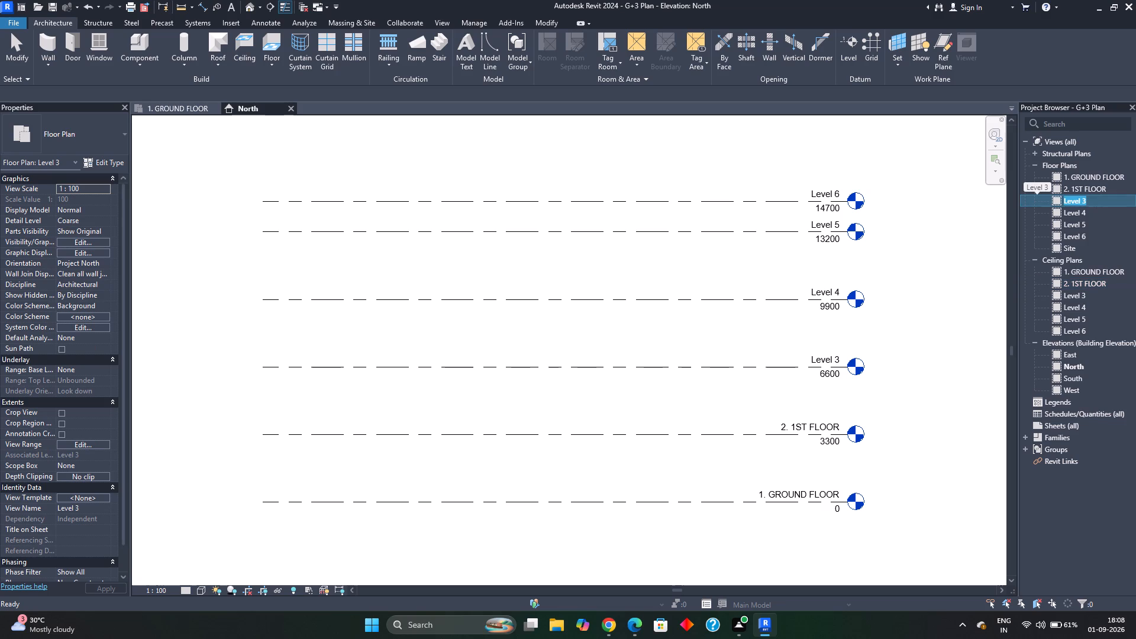
key(BackSpace)
key(3)
text(.)
key(space)
text(2N)
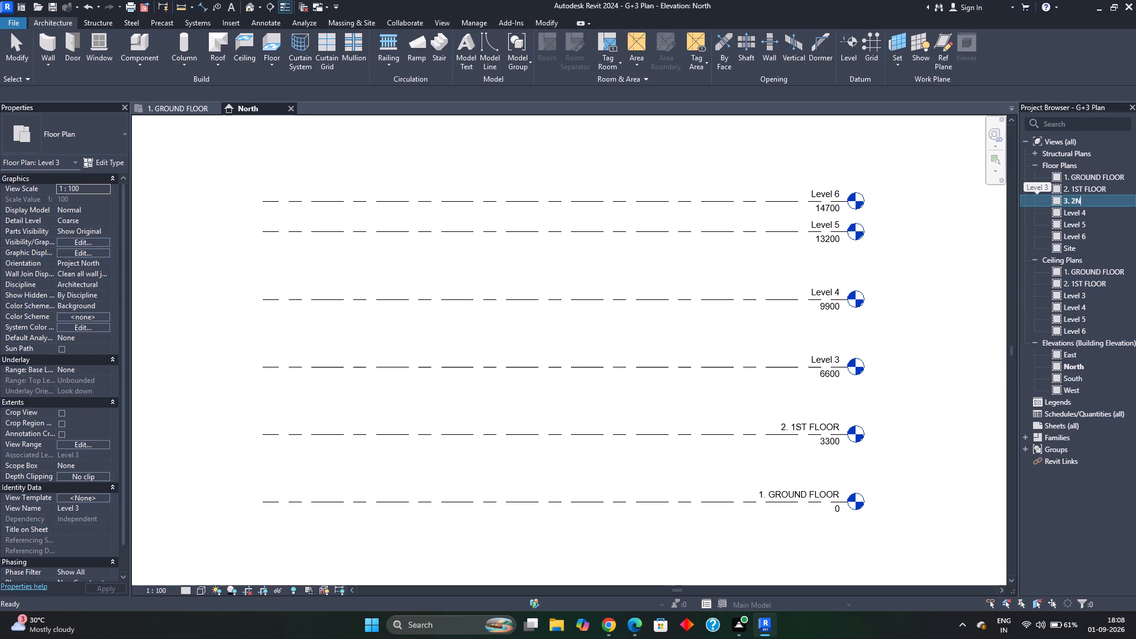
text(D)
key(space)
text(FLOO)
key(r)
key(Return)
Rename the Level 4 floor plan as "4. 3RD FLOOR".
click(1100, 214)
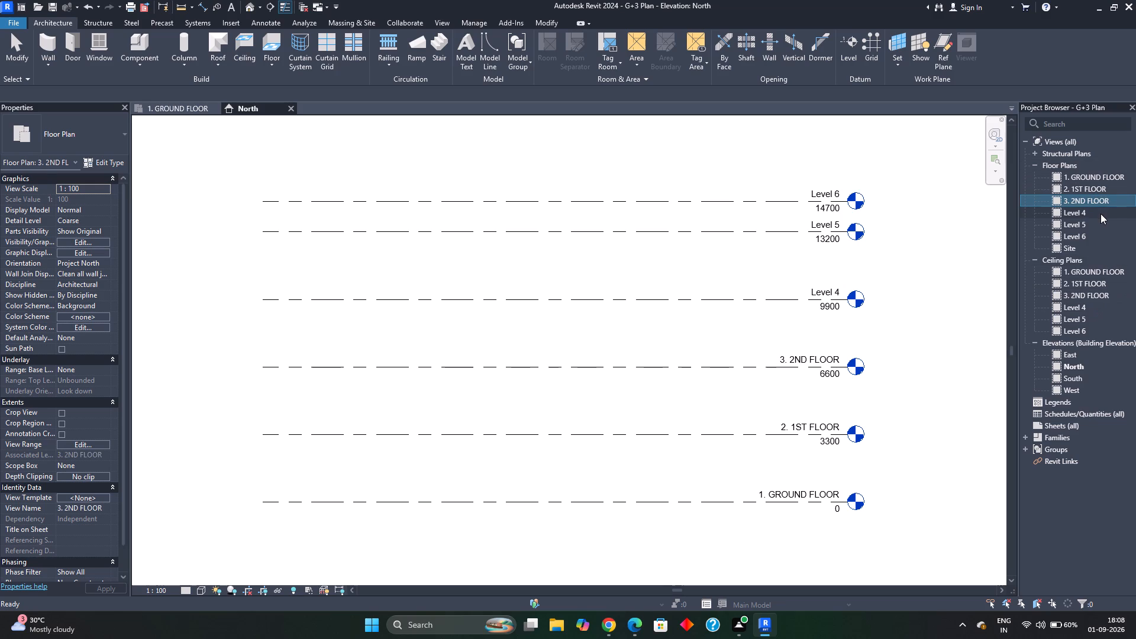
key(F3)
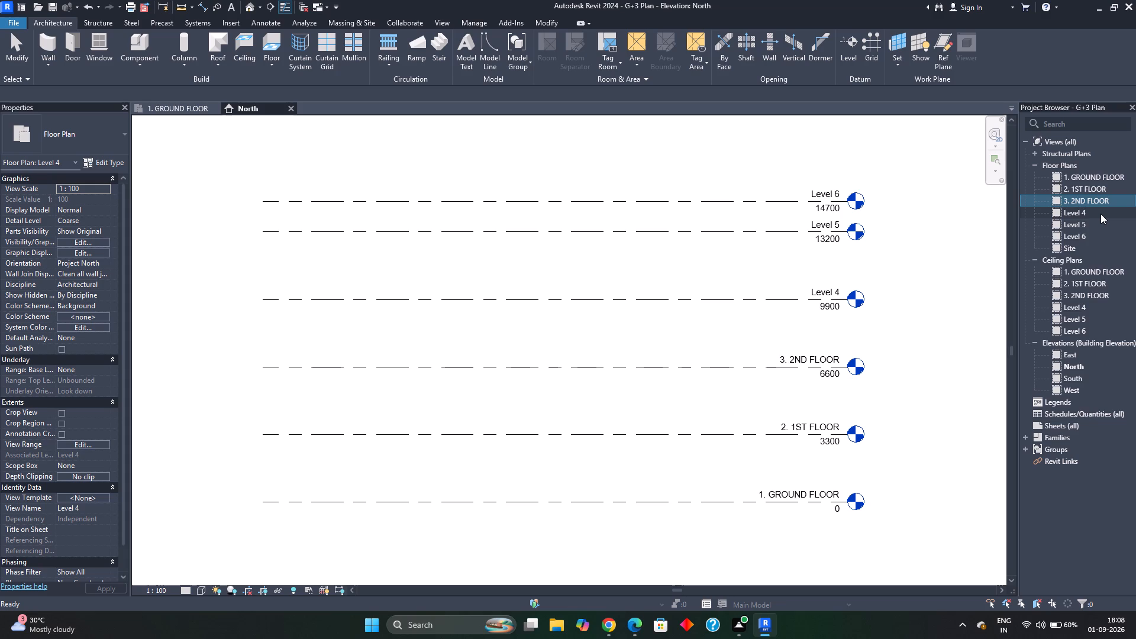
key(F2)
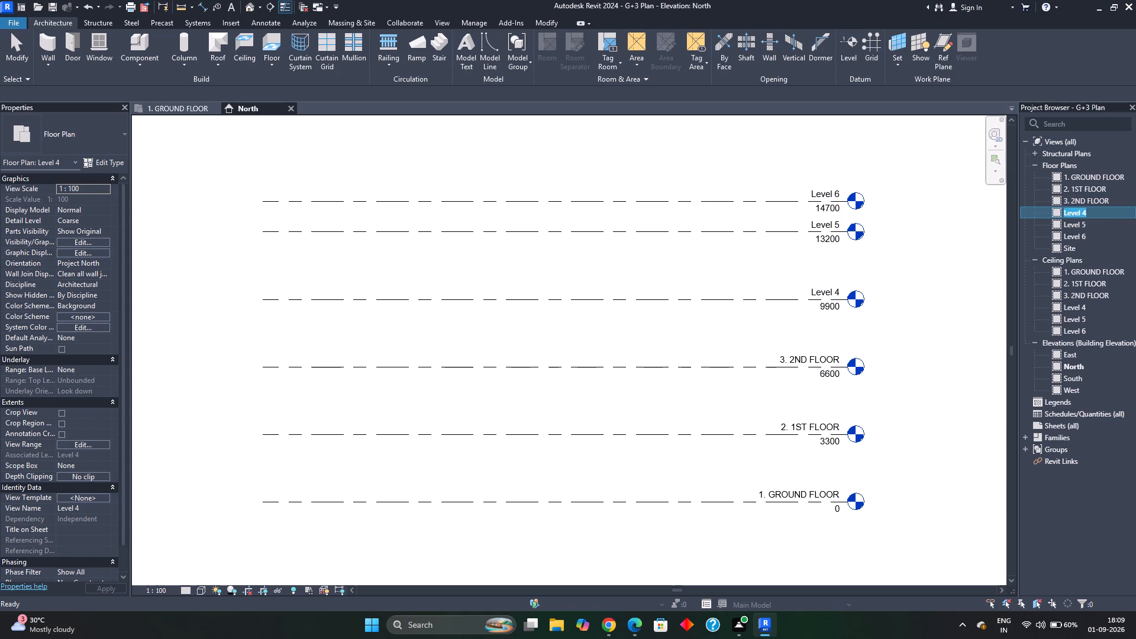
key(BackSpace)
key(4)
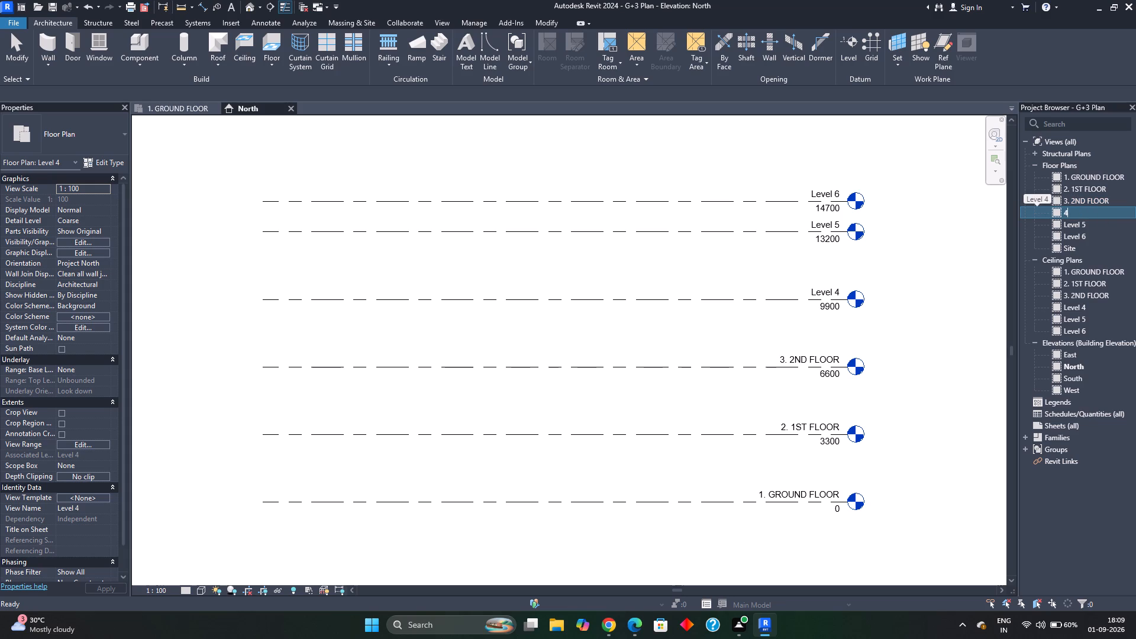
text(.)
key(space)
text(3RD)
key(space)
text(FLOOR)
key(Return)
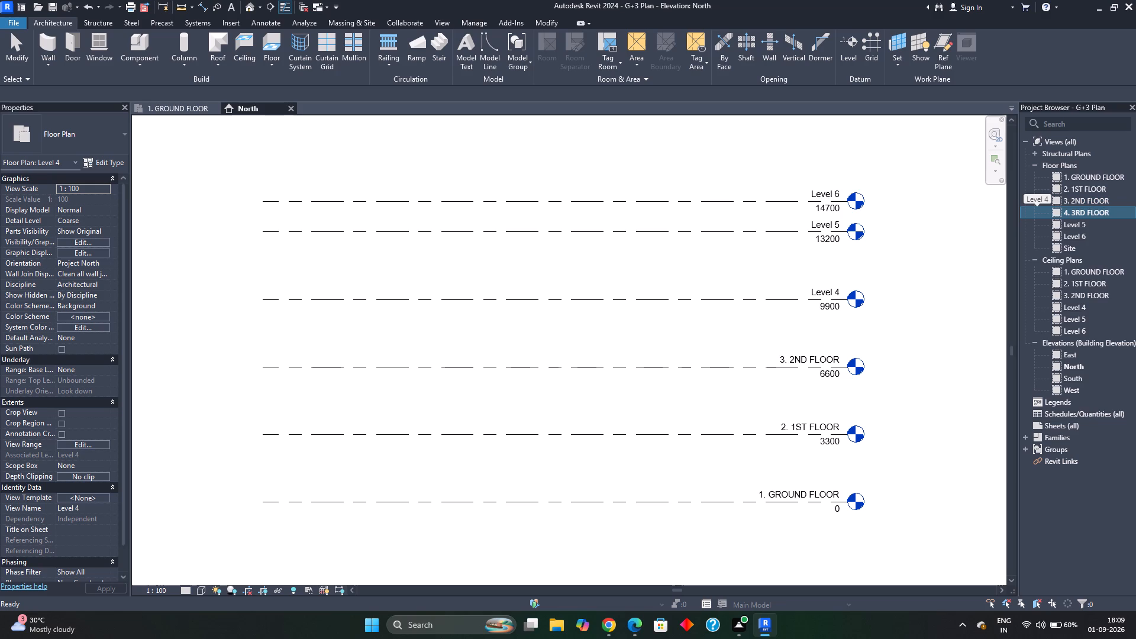
Rename the Level 5 floor plan as "5. TERRACE".
click(1092, 225)
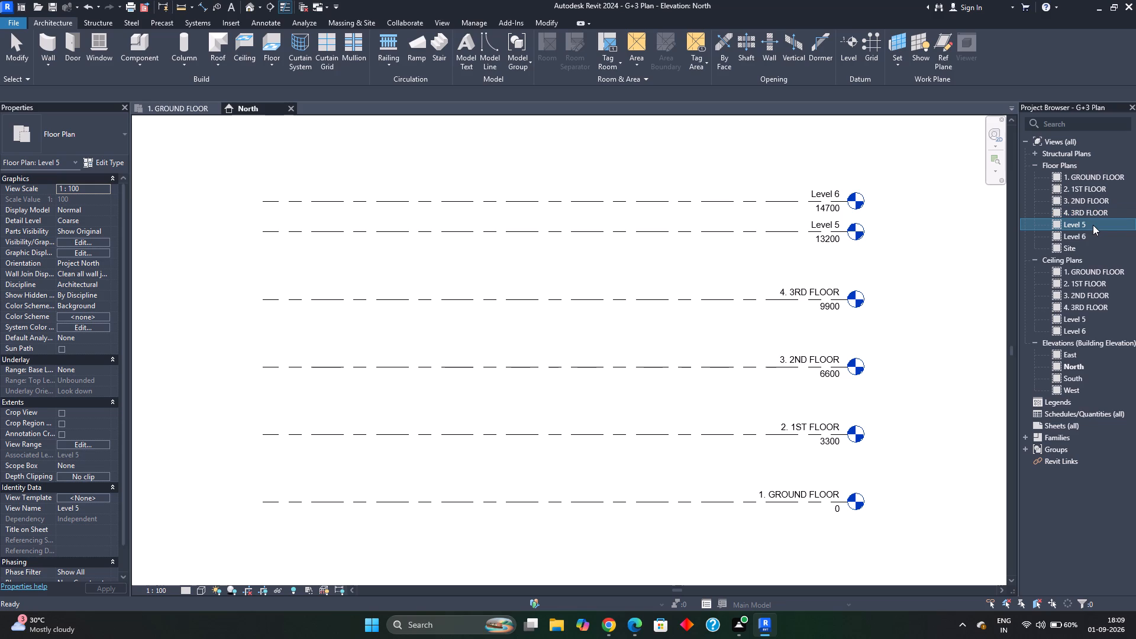
key(F2)
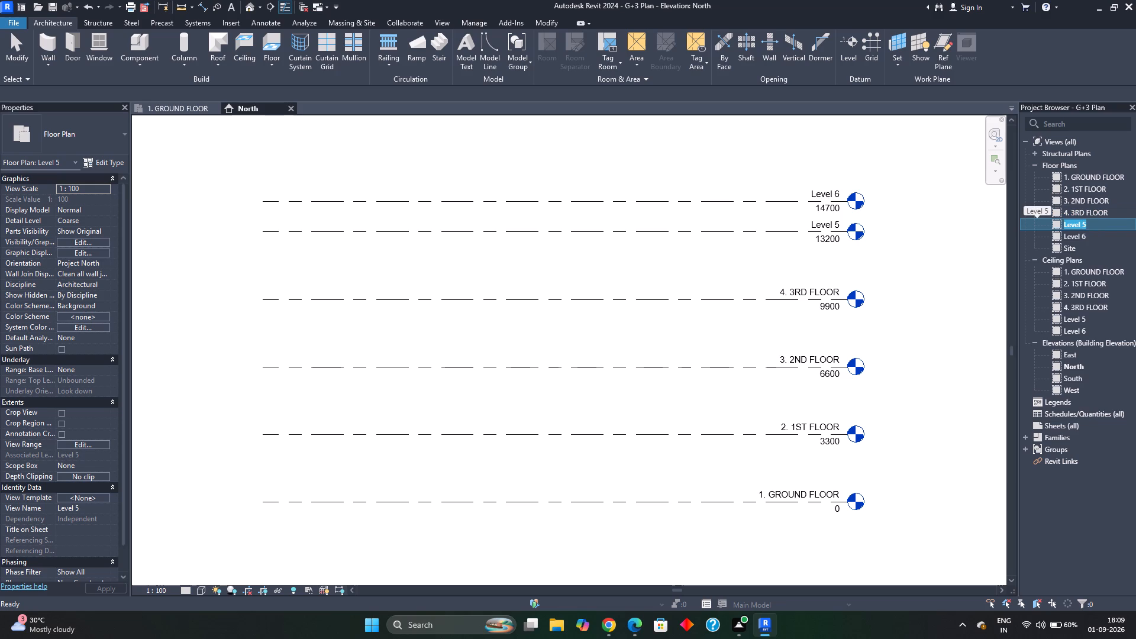
key(5)
text(. TERRACE)
key(Return)
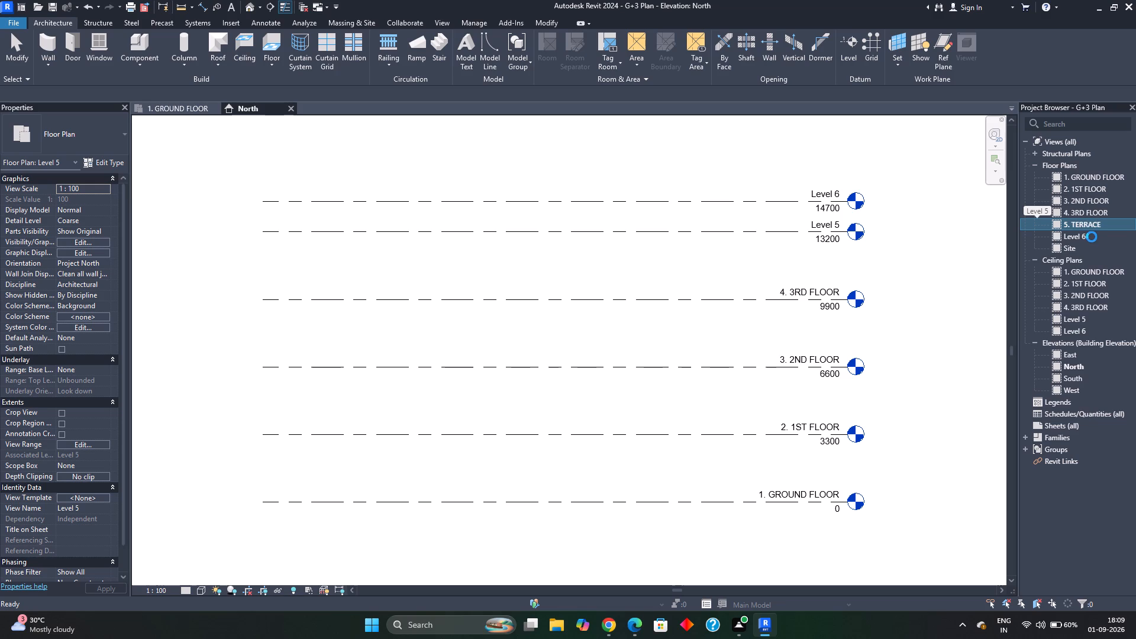
Rename the Level 6 floor plan as "6. PARAPET LEVEL".
click(1092, 237)
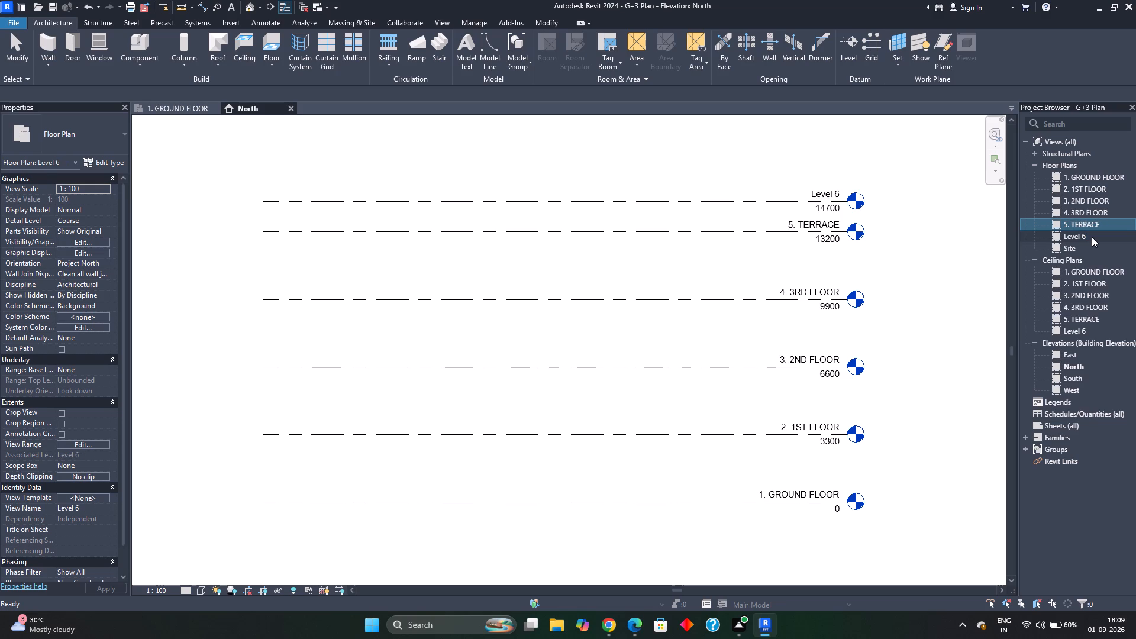
key(F2)
text(60)
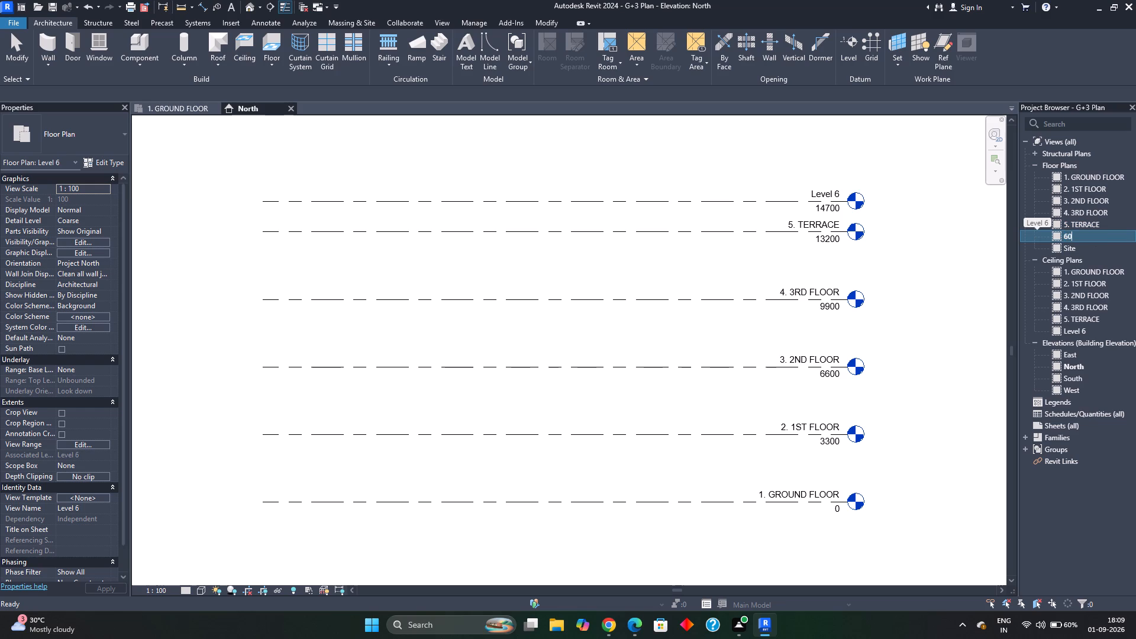
key(BackSpace)
key(period)
key(space)
text(PARA)
text(PET)
key(space)
text(LVE)
key(BackSpace)
key(BackSpace)
key(e)
text(VEL)
key(Return)
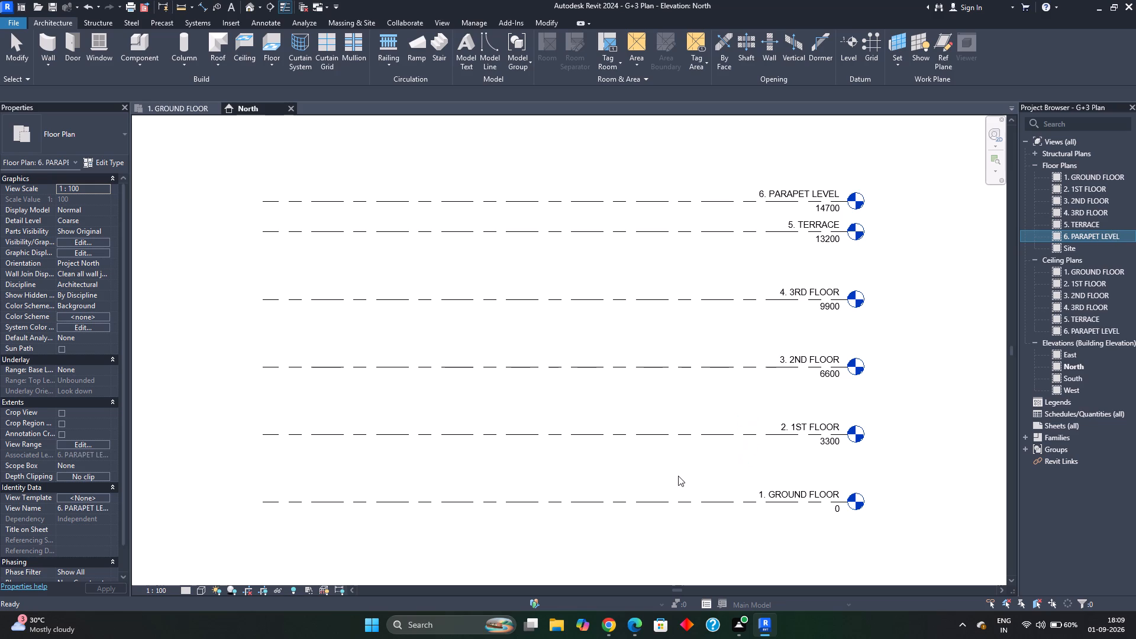
key(Escape)
Switch to the 1. GROUND FLOOR plan view.
click(175, 108)
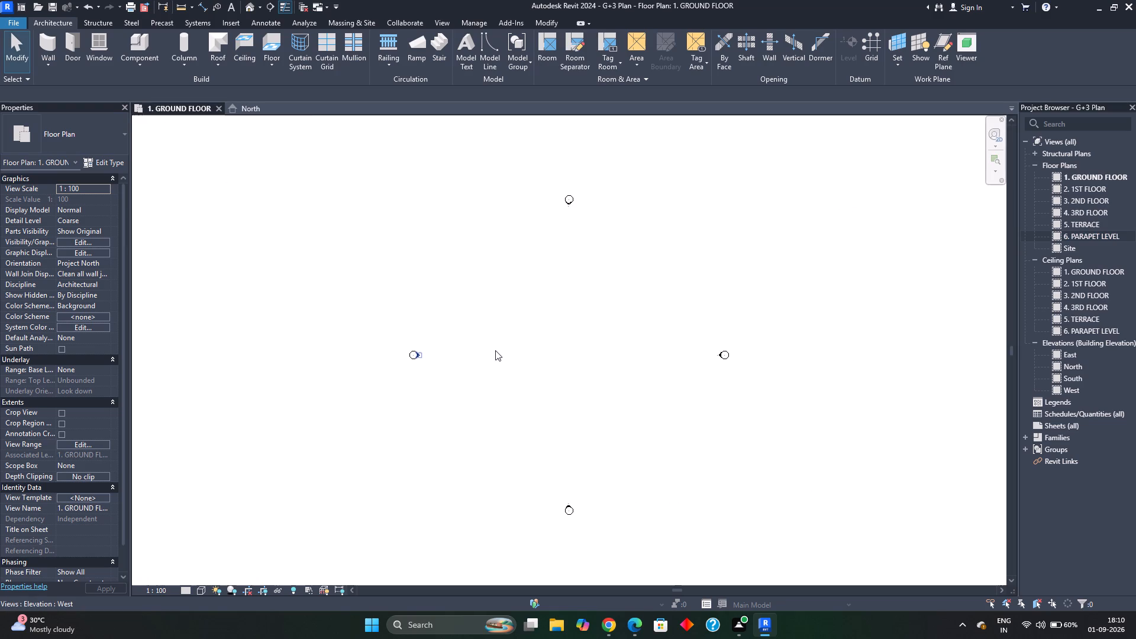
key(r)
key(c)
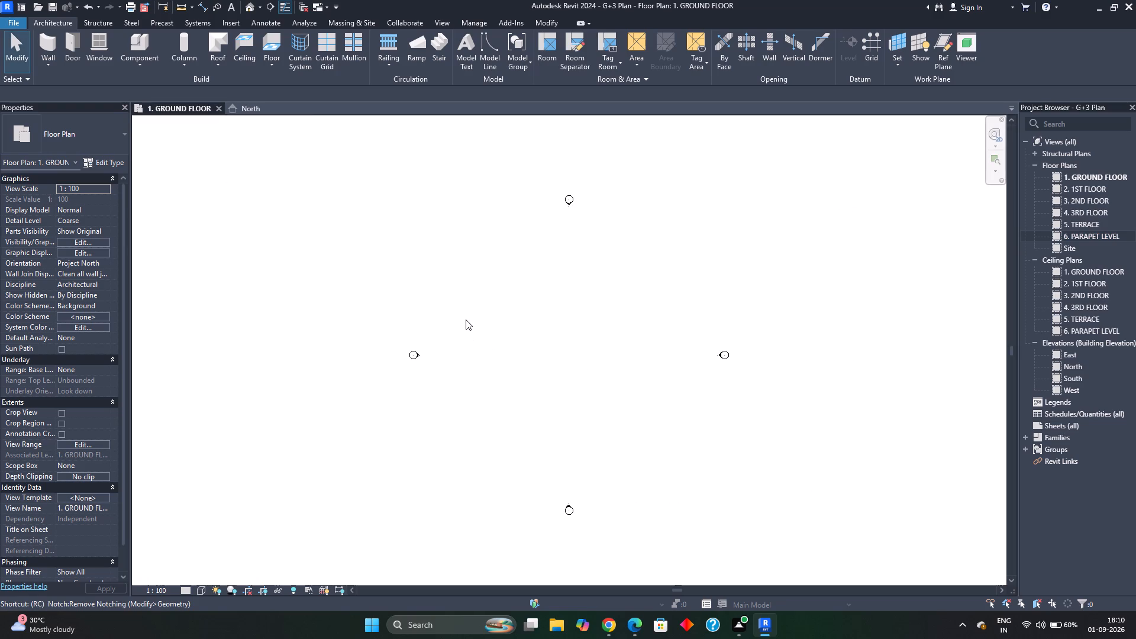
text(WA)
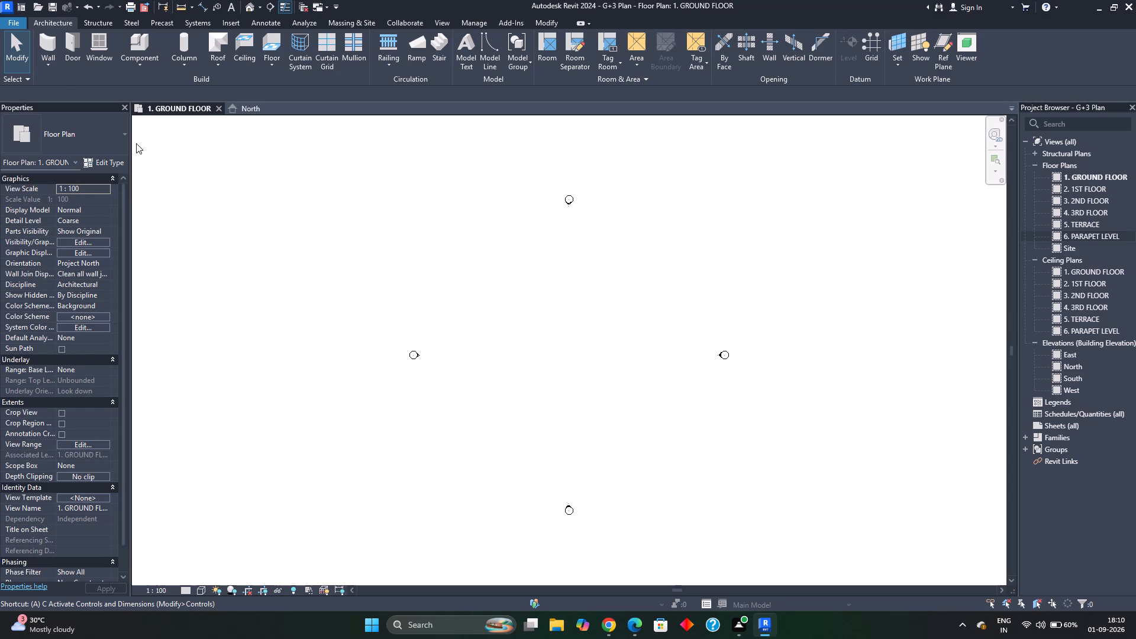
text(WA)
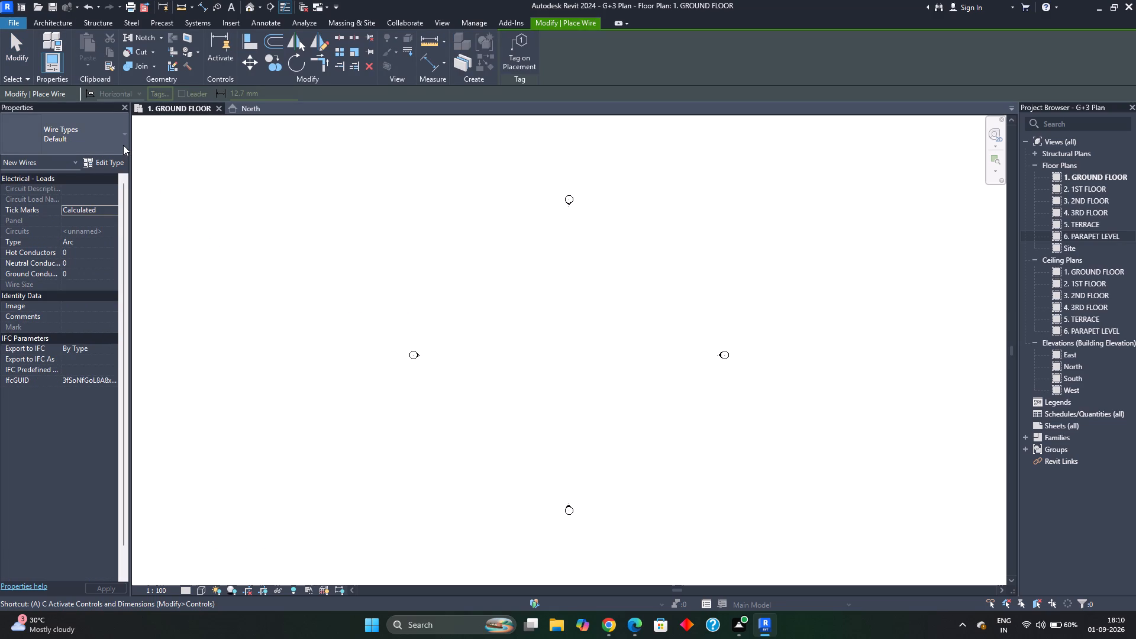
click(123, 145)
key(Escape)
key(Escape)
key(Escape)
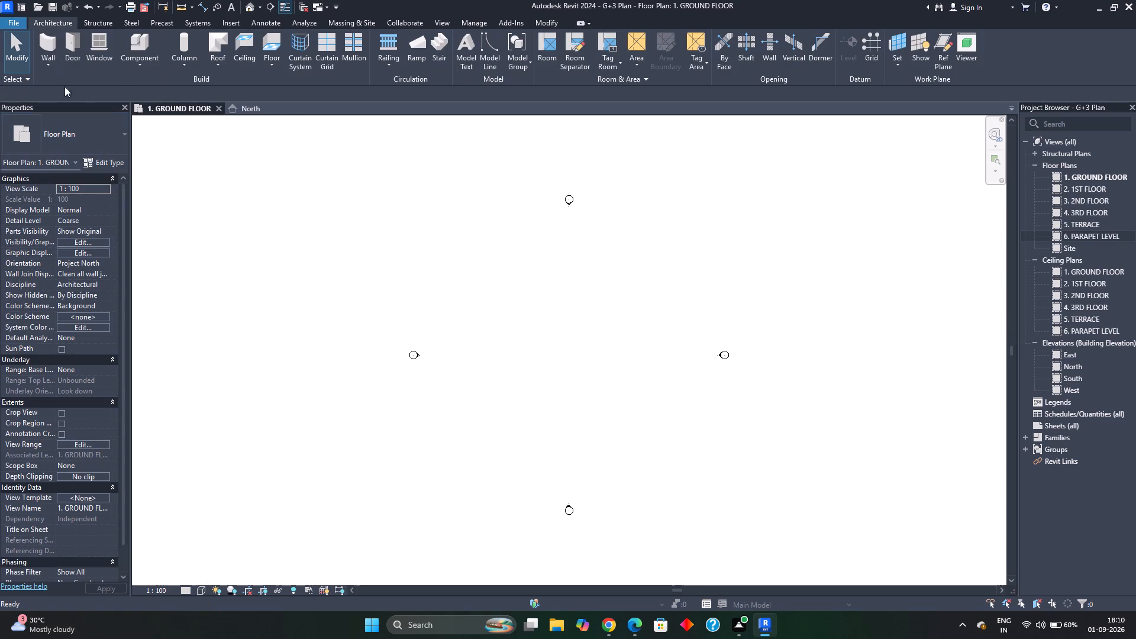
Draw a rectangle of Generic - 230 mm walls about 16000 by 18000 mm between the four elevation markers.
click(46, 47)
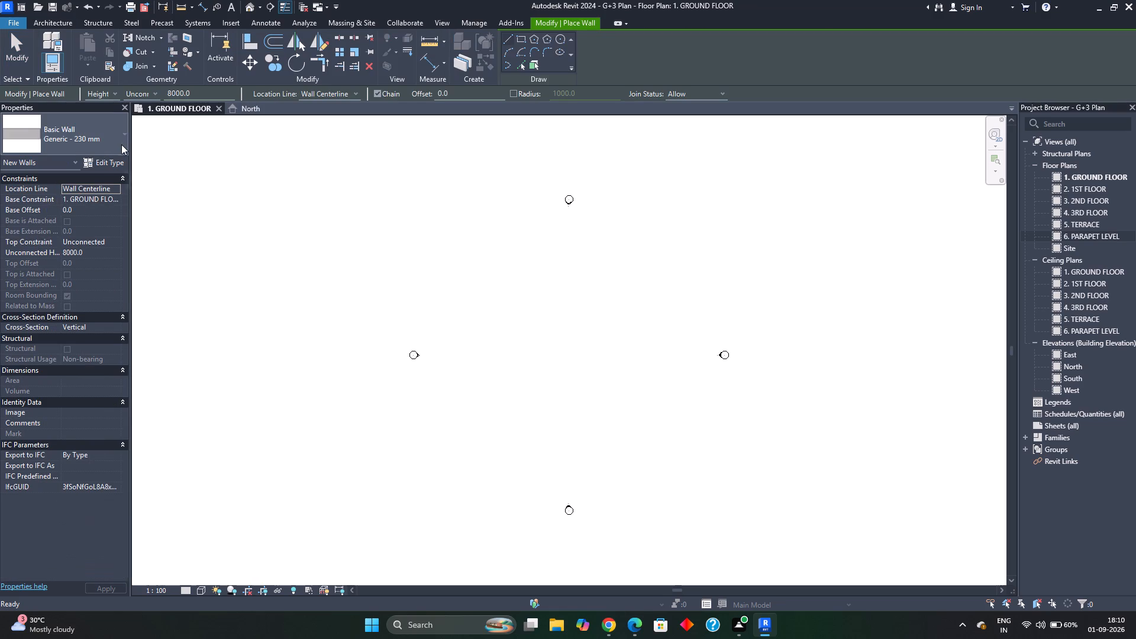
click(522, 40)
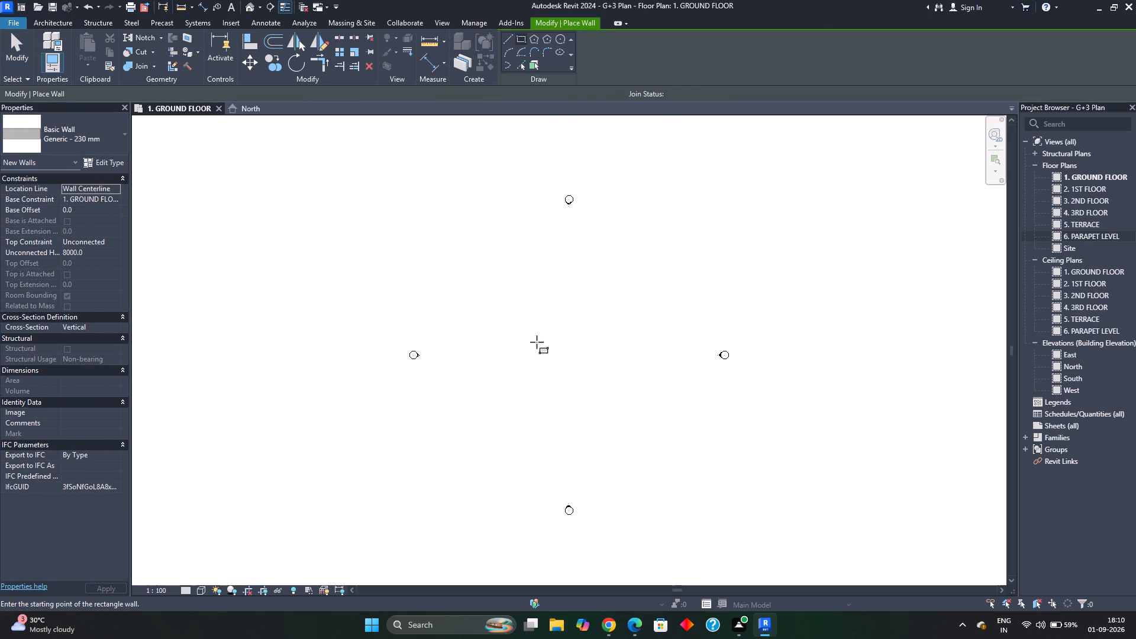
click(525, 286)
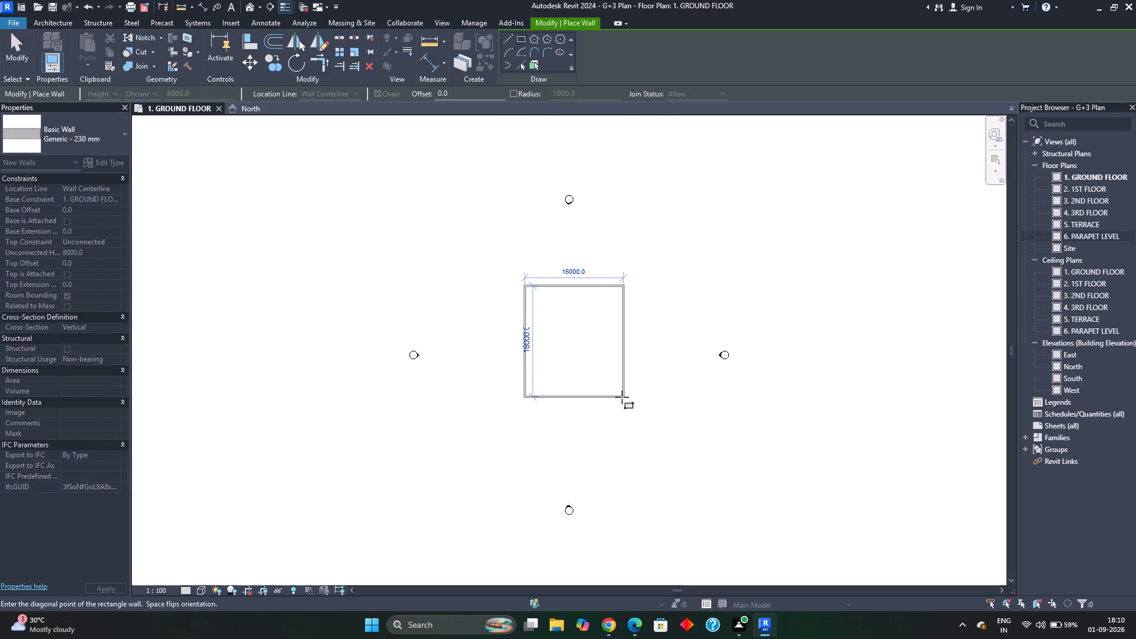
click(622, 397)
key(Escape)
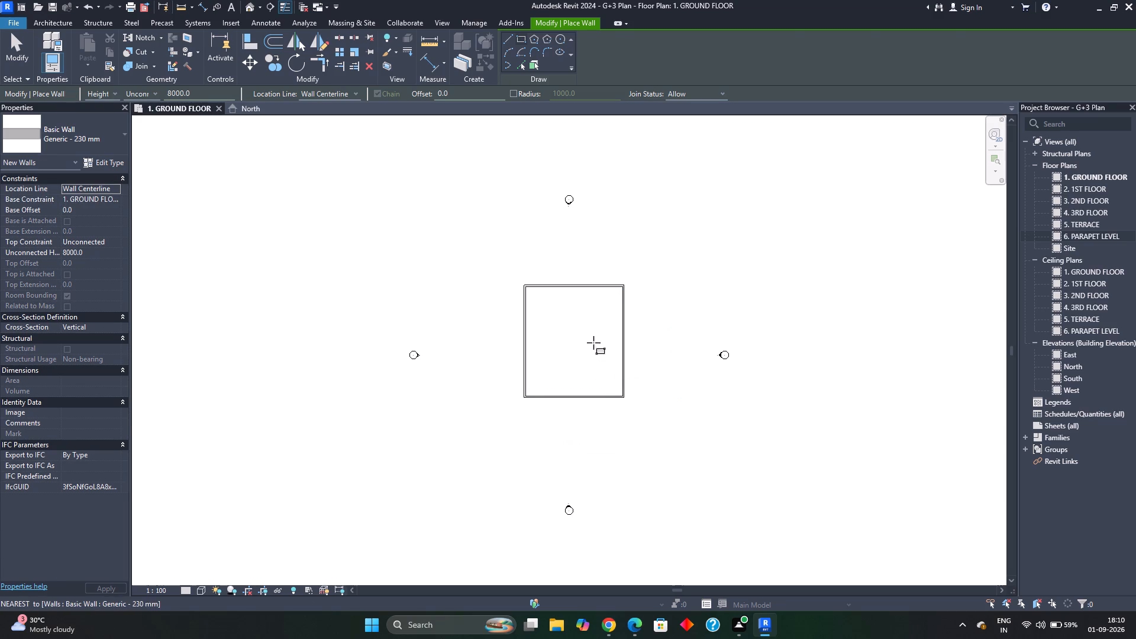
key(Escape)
Select the rectangle's north wall and examine its dimensions and corner joint up close.
middle_drag(601, 309, 639, 382)
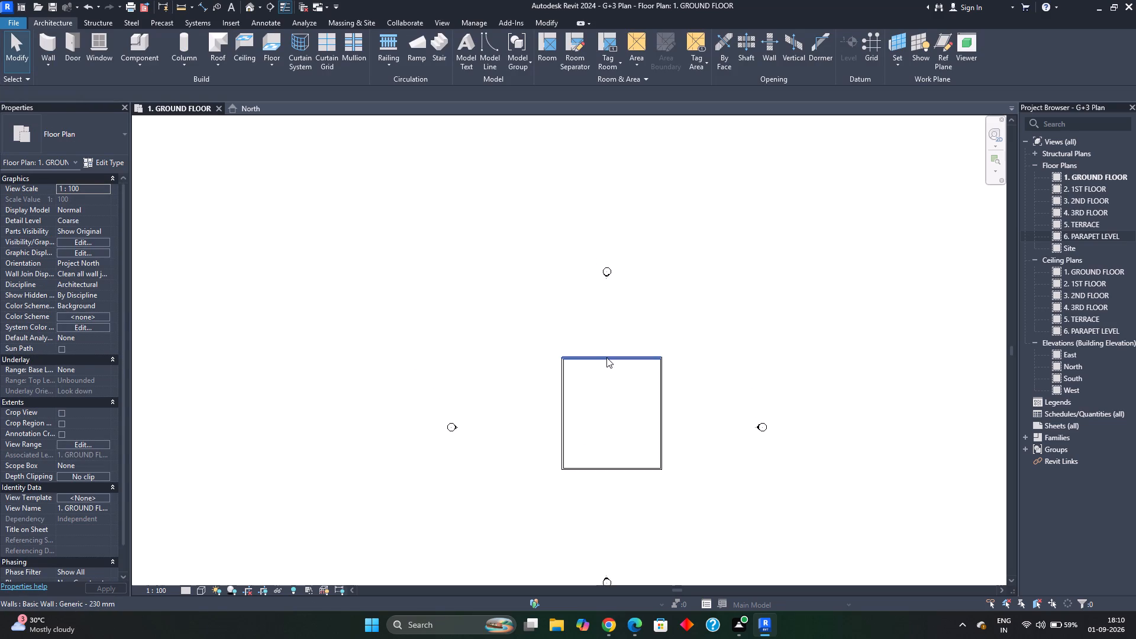
click(606, 357)
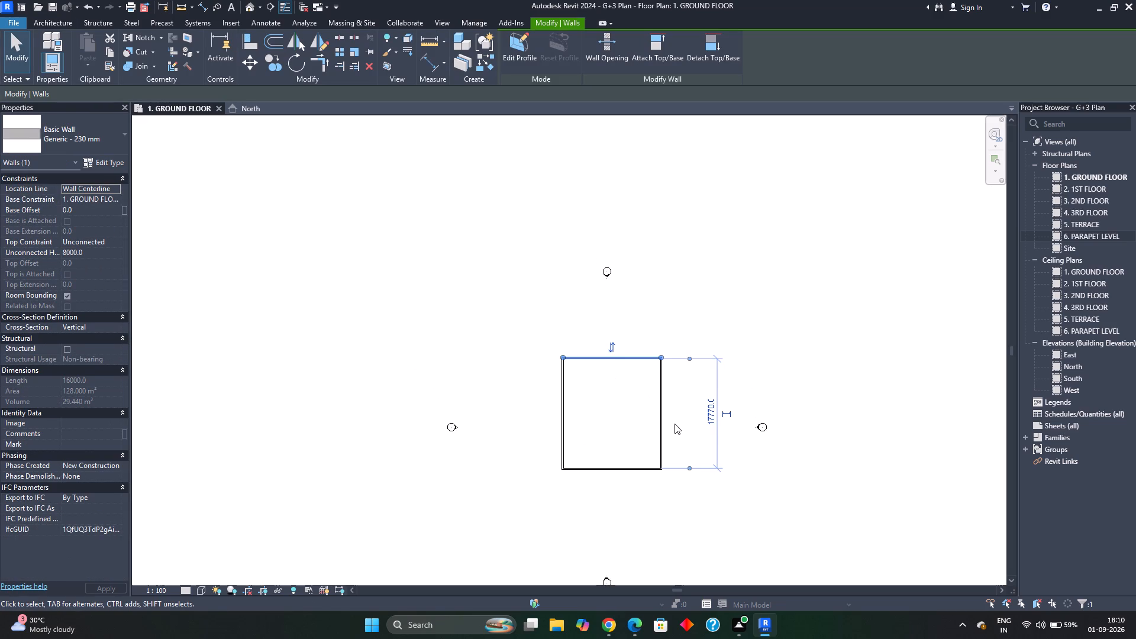
scroll(682, 396, up, 3)
scroll(644, 347, up, 5)
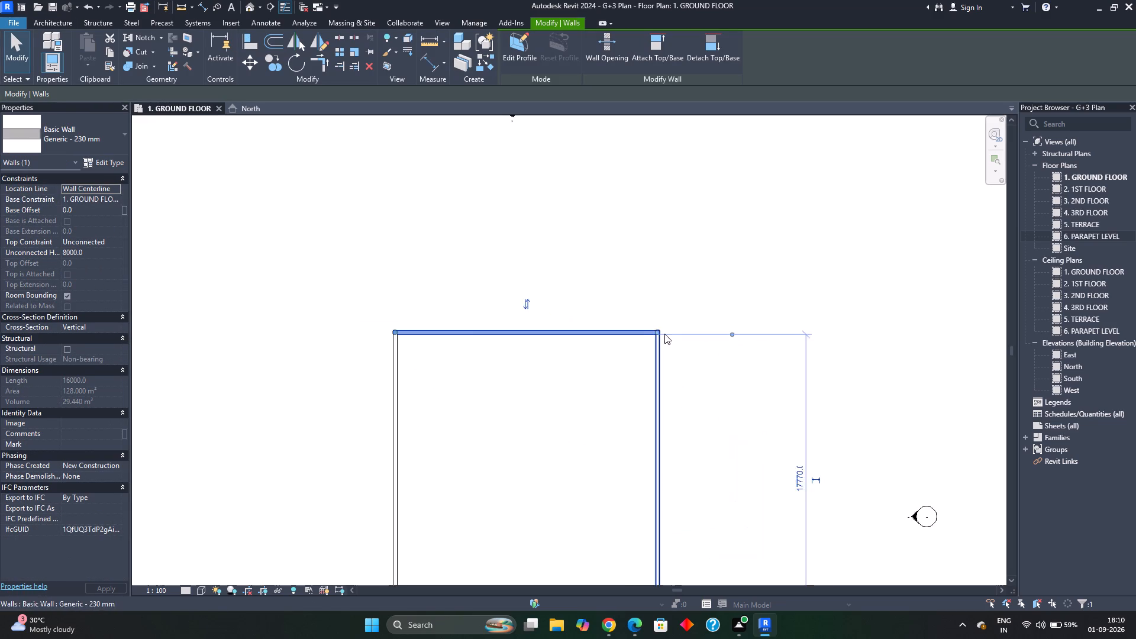
scroll(664, 334, up, 7)
scroll(657, 330, down, 13)
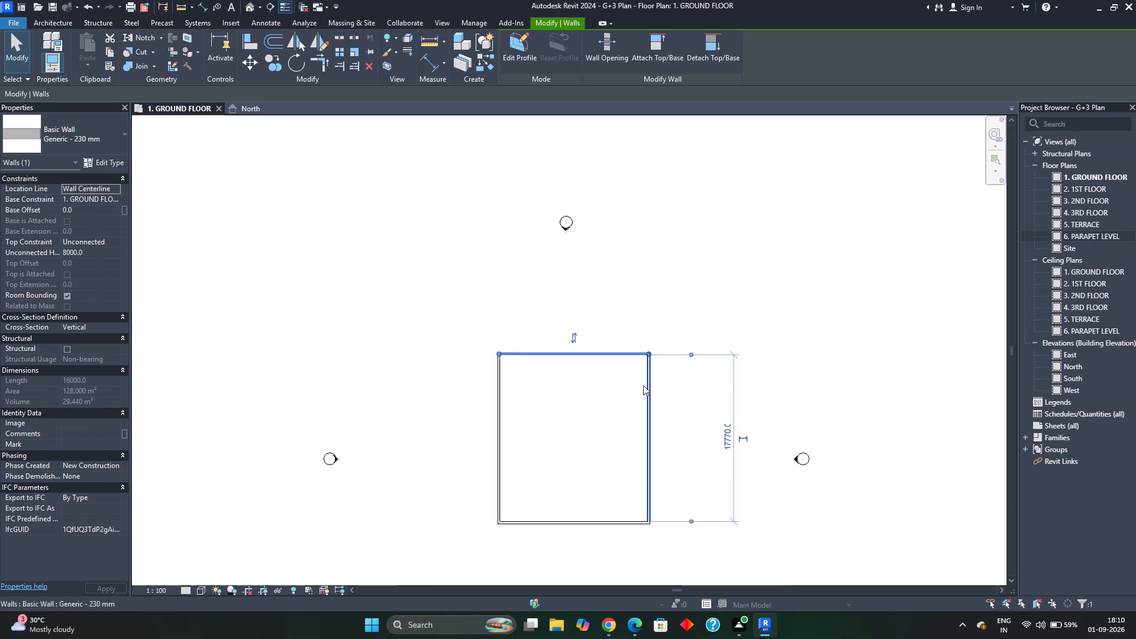
middle_drag(632, 406, 627, 393)
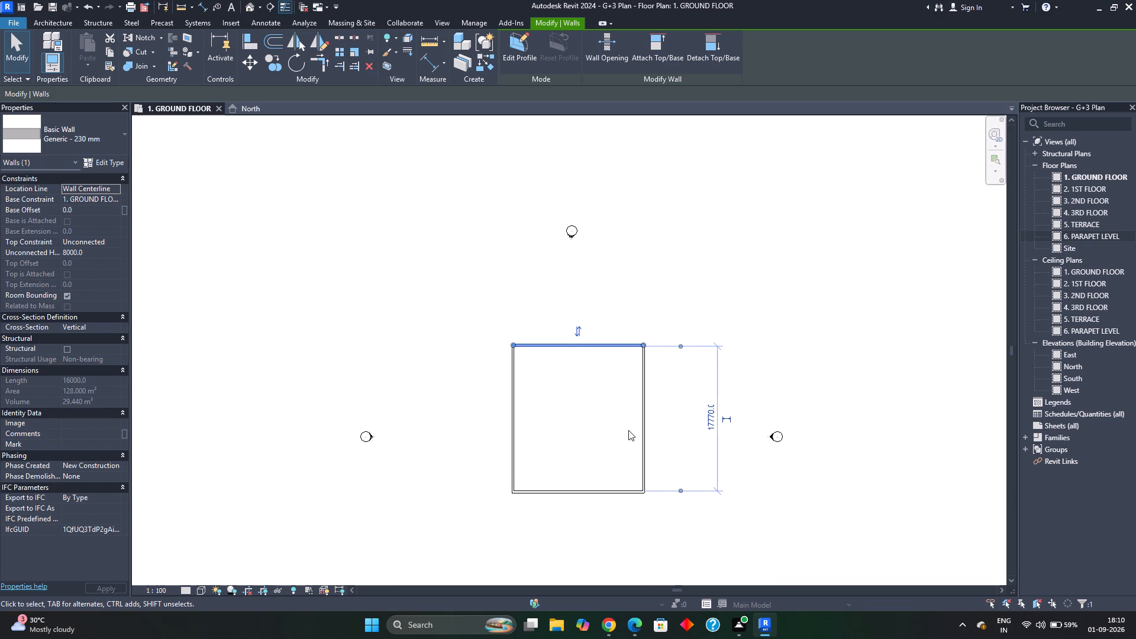
key(Escape)
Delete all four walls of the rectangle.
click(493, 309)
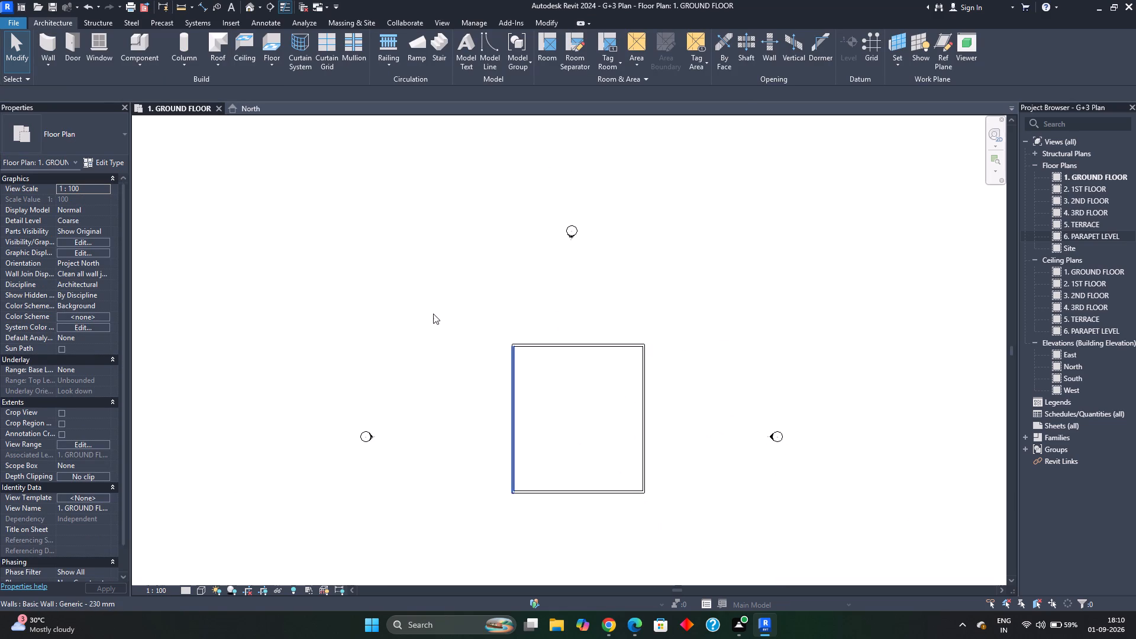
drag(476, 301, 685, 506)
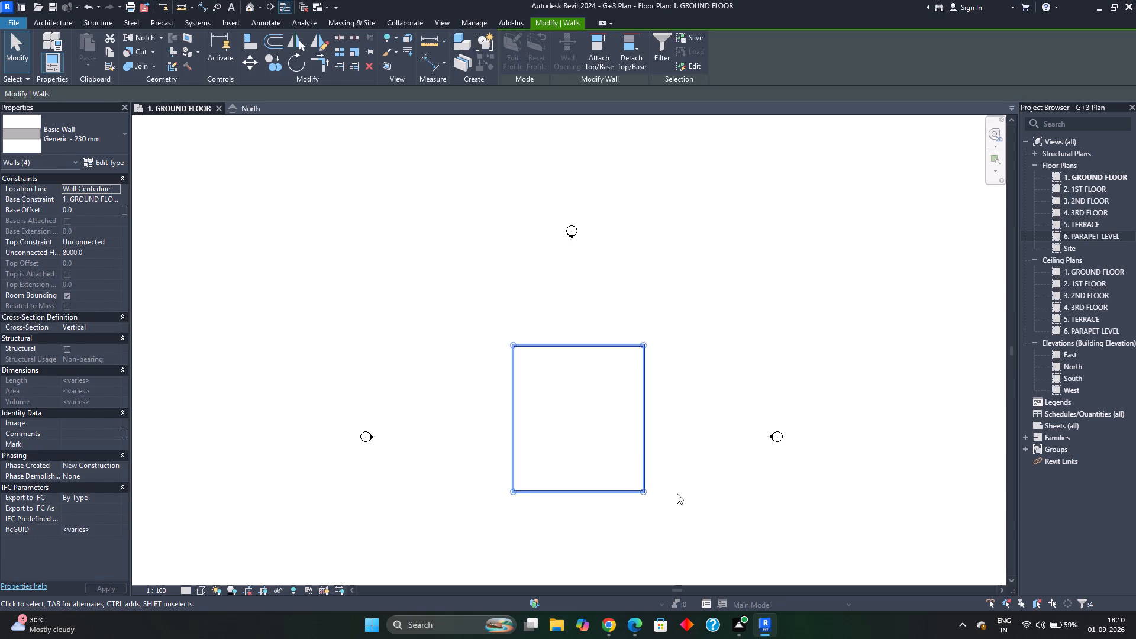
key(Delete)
Start a horizontal Generic - 230 mm wall between the elevation markers on the ground floor plan, entering 40 for its length.
click(49, 47)
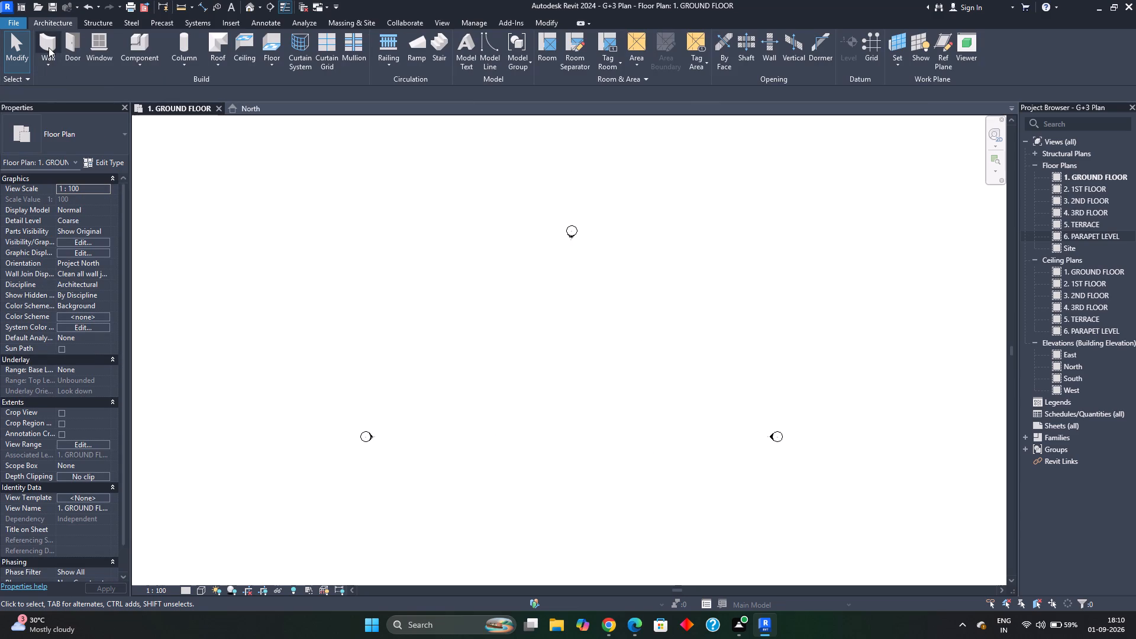
click(493, 331)
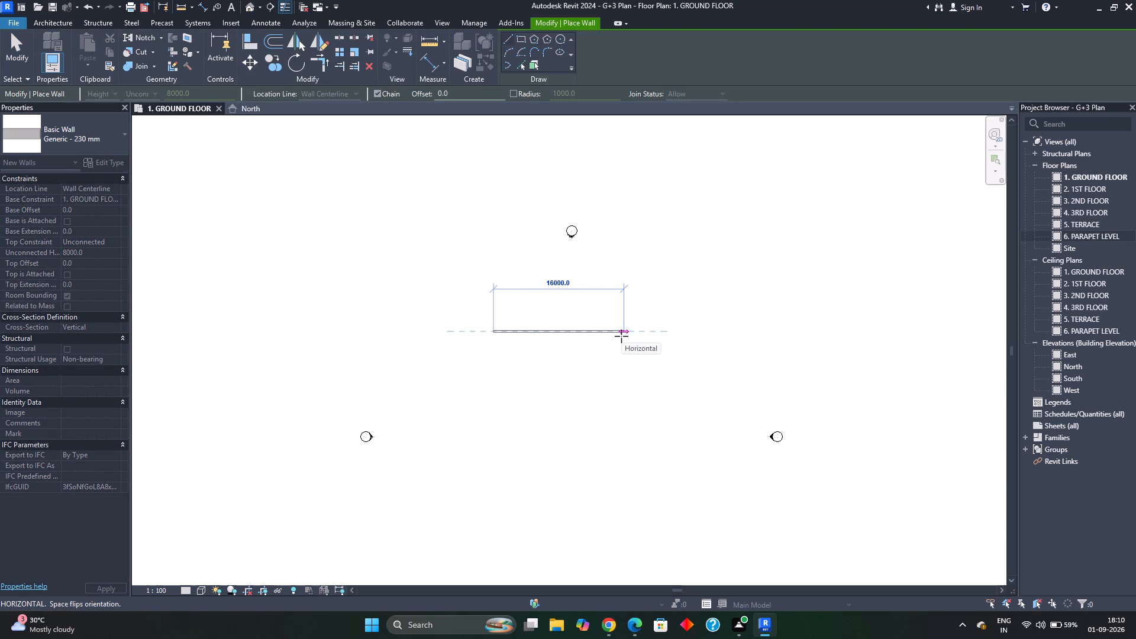
text(40)
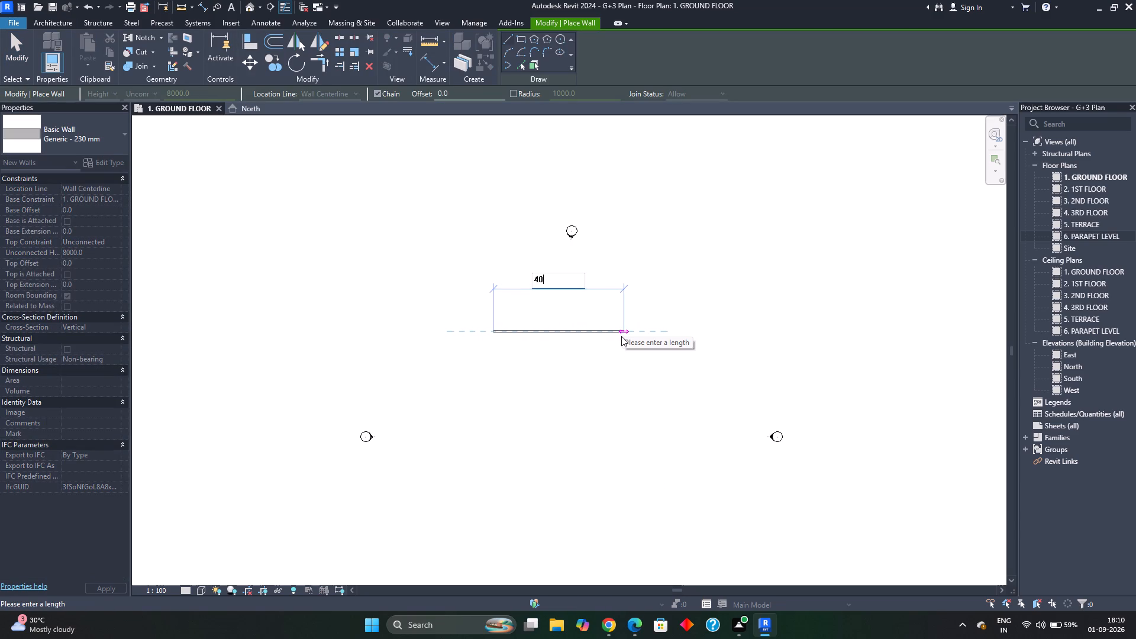
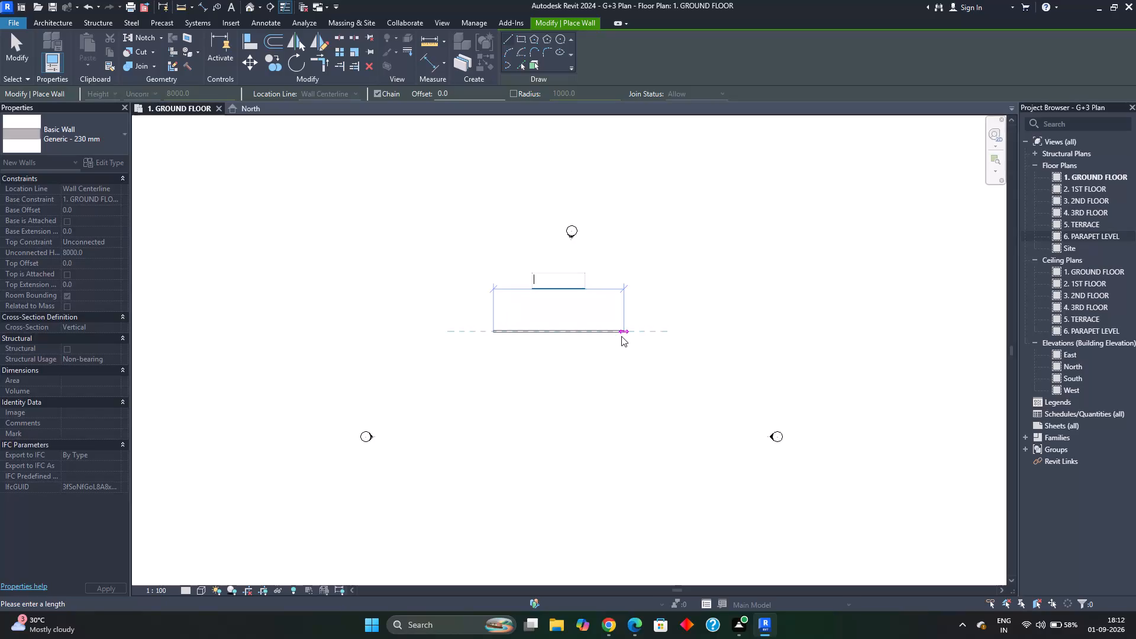
Draw a closed rectangle of Generic - 230 mm walls, 12000 mm wide and 14000 mm deep, between the elevation markers.
text(12000)
key(Return)
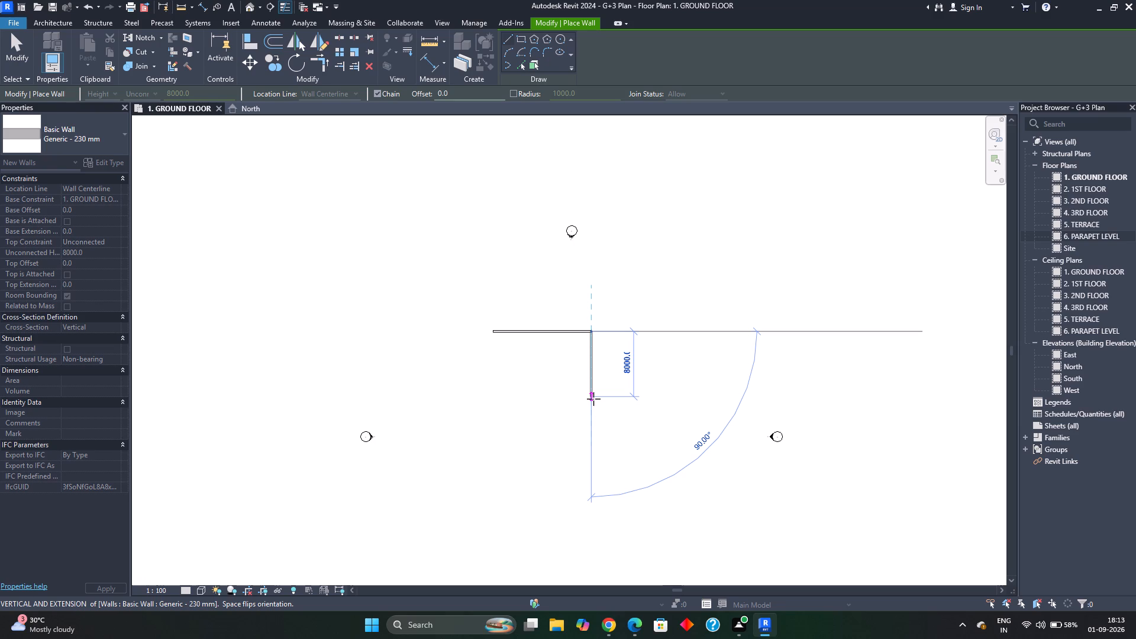
text(14000)
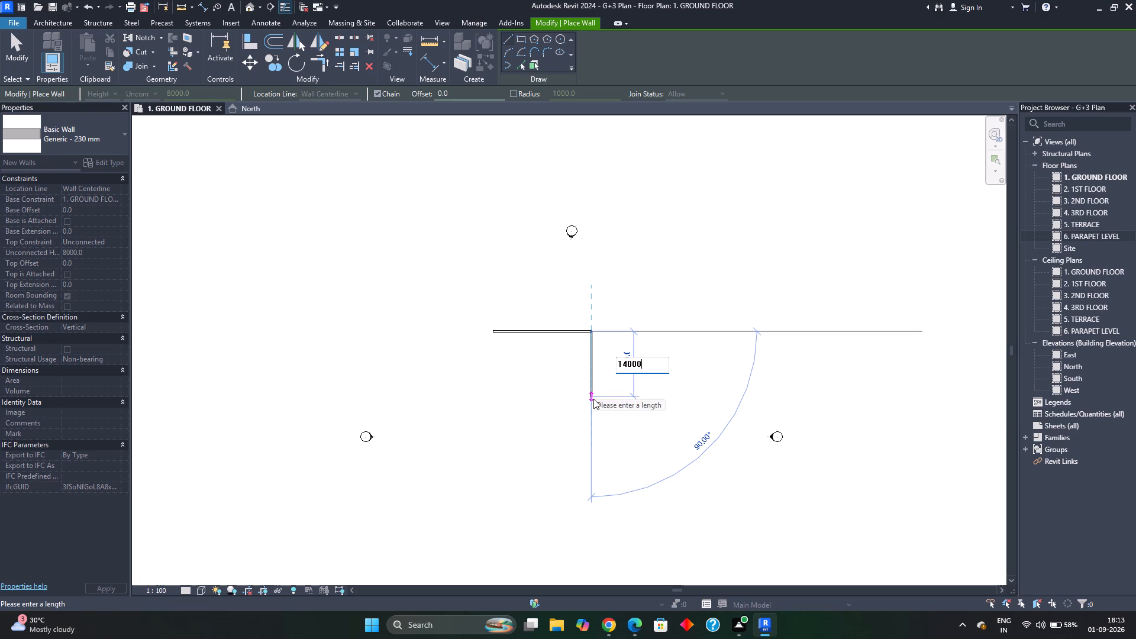
key(Return)
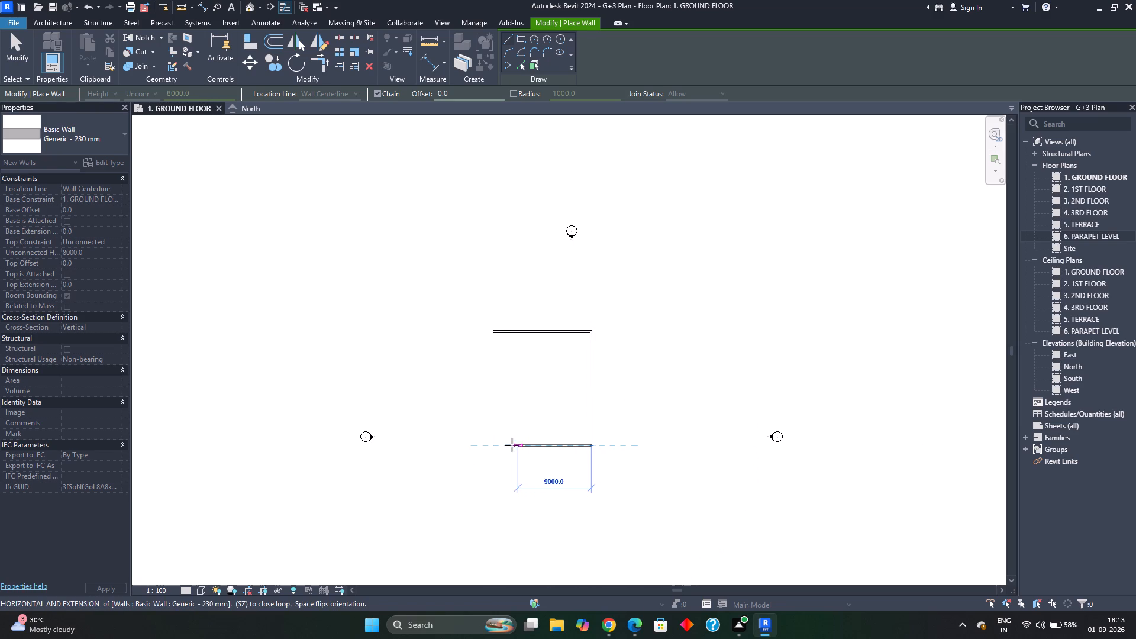
click(496, 446)
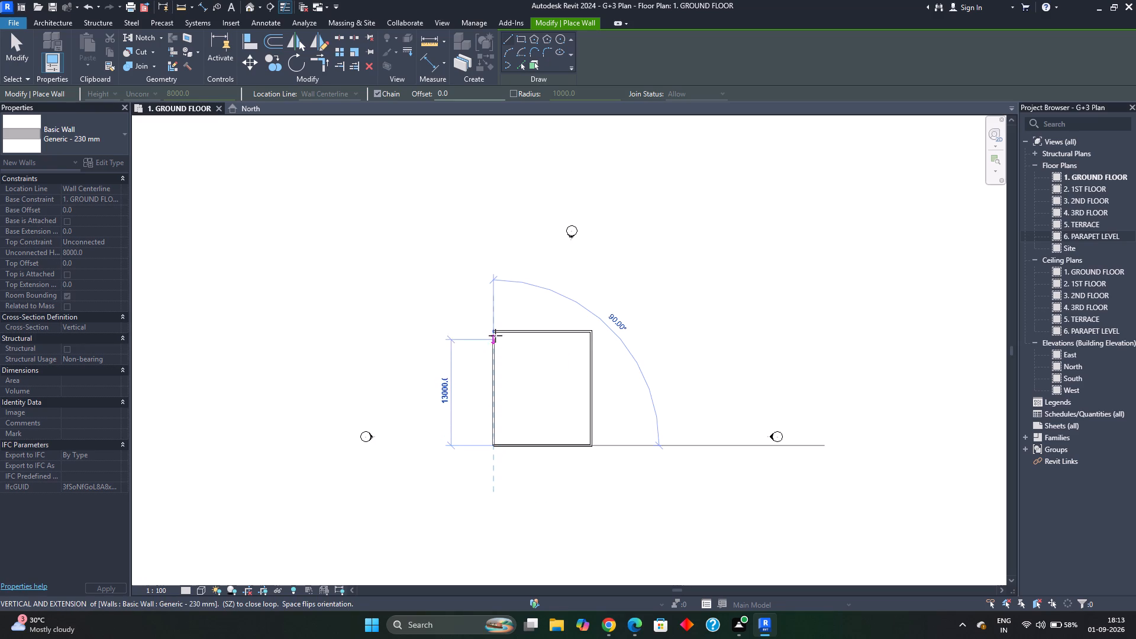
click(494, 331)
key(Escape)
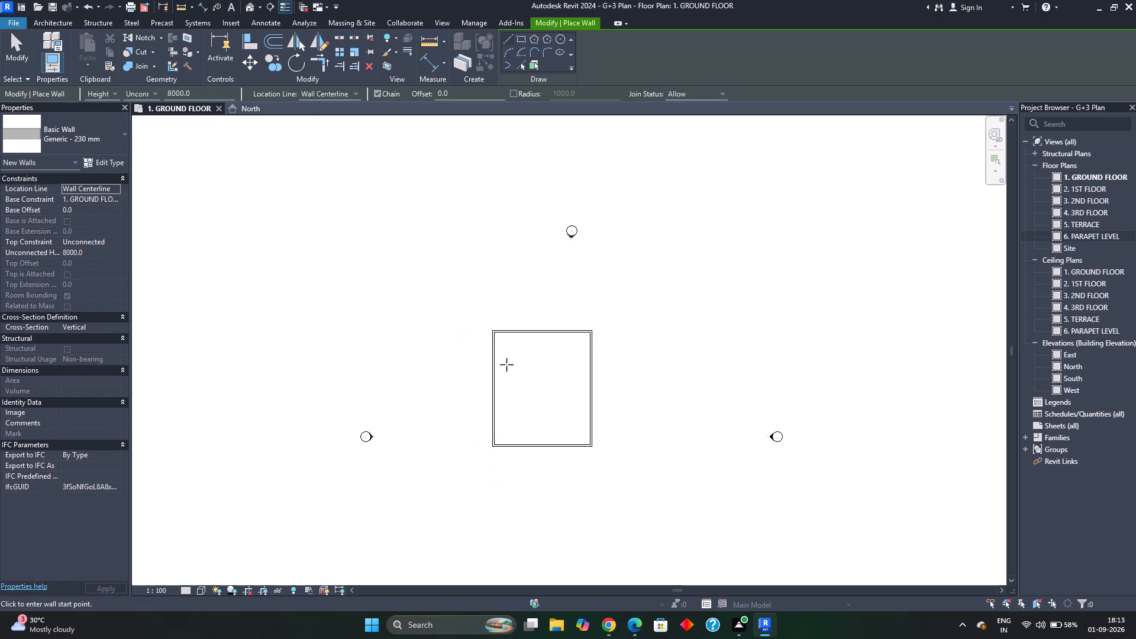
click(464, 297)
key(Escape)
key(Escape)
click(461, 306)
key(Escape)
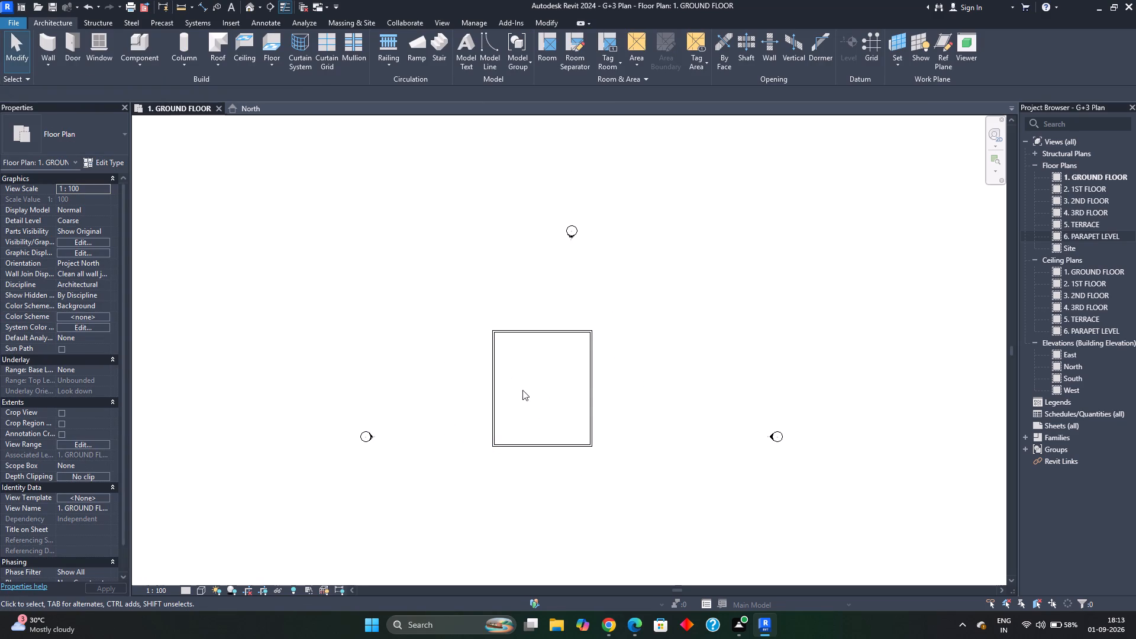
Move the four rectangle walls together southeast so the outline sits centrally between the four elevation markers.
middle_drag(526, 394, 657, 458)
scroll(634, 425, down, 2)
middle_drag(631, 424, 518, 335)
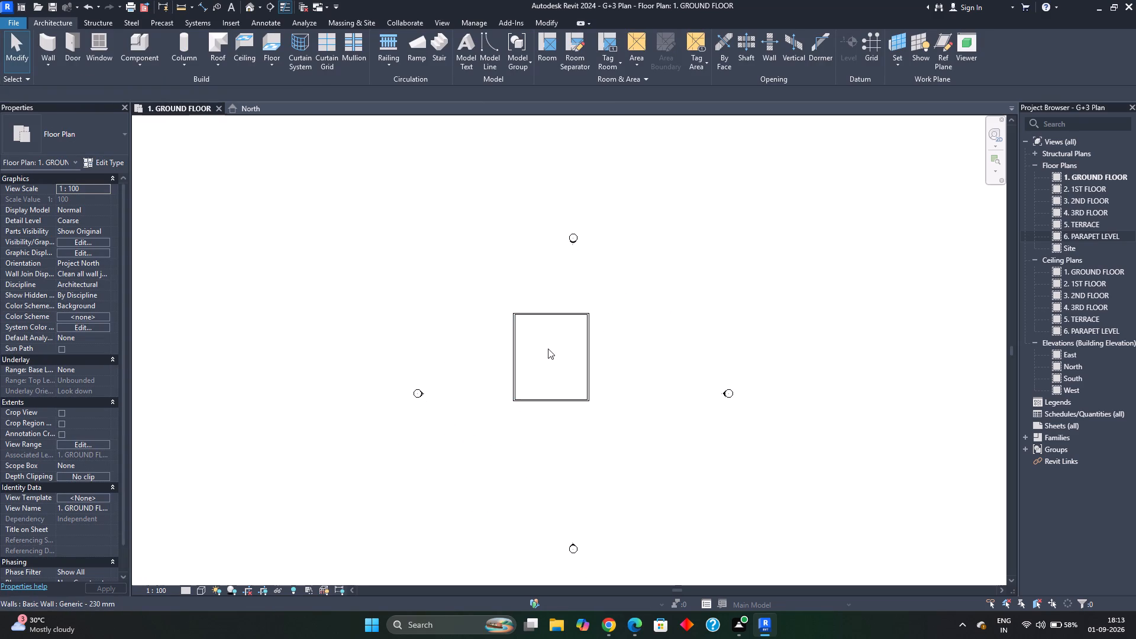
drag(490, 295, 621, 425)
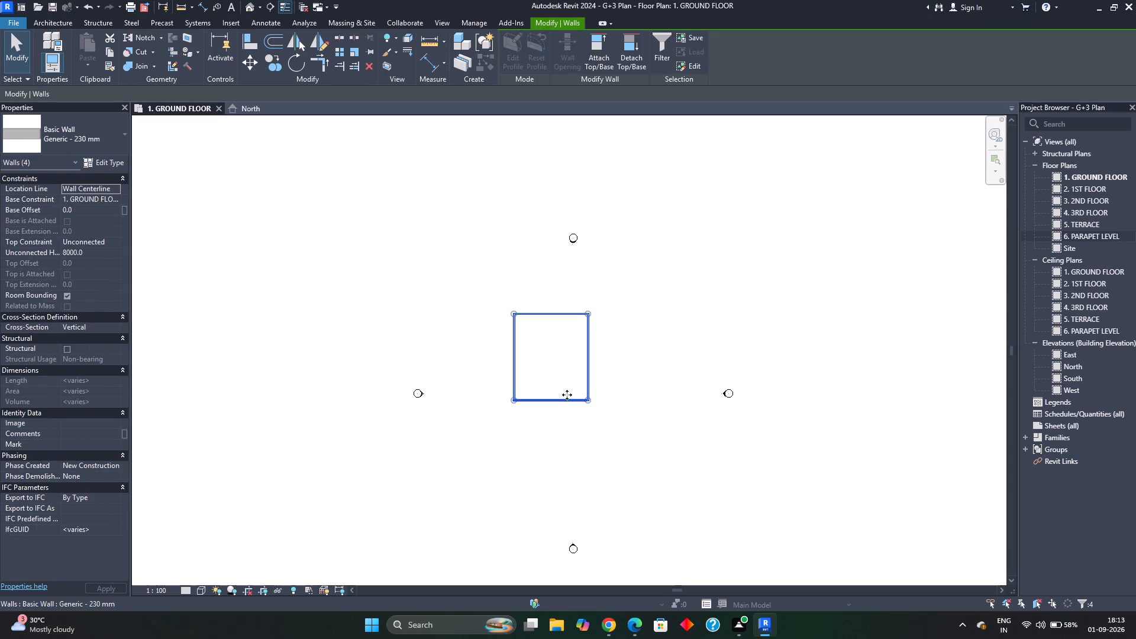
drag(569, 398, 608, 434)
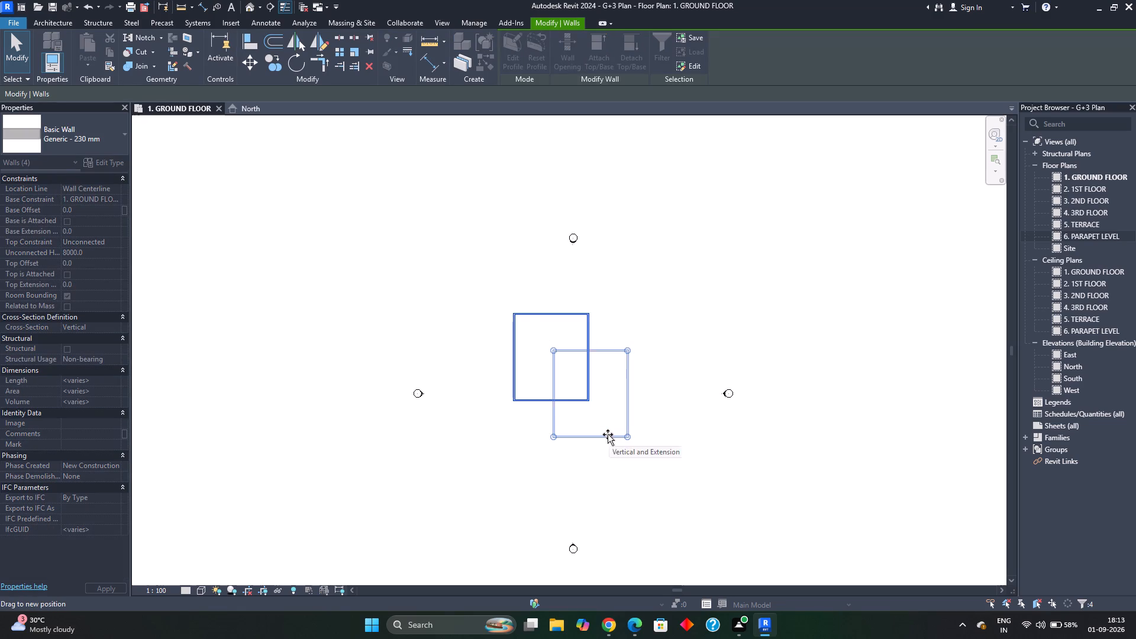
drag(608, 434, 596, 430)
scroll(586, 409, up, 3)
middle_click(586, 409)
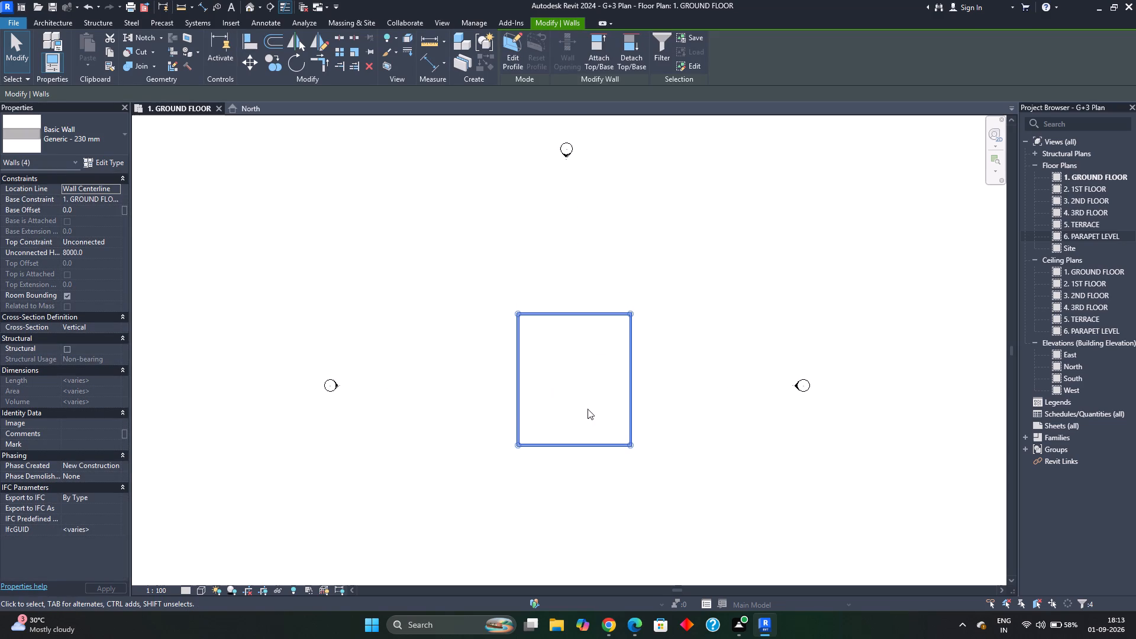
scroll(589, 380, up, 1)
middle_drag(589, 380, 579, 417)
scroll(548, 365, up, 2)
middle_drag(553, 367, 572, 324)
key(Escape)
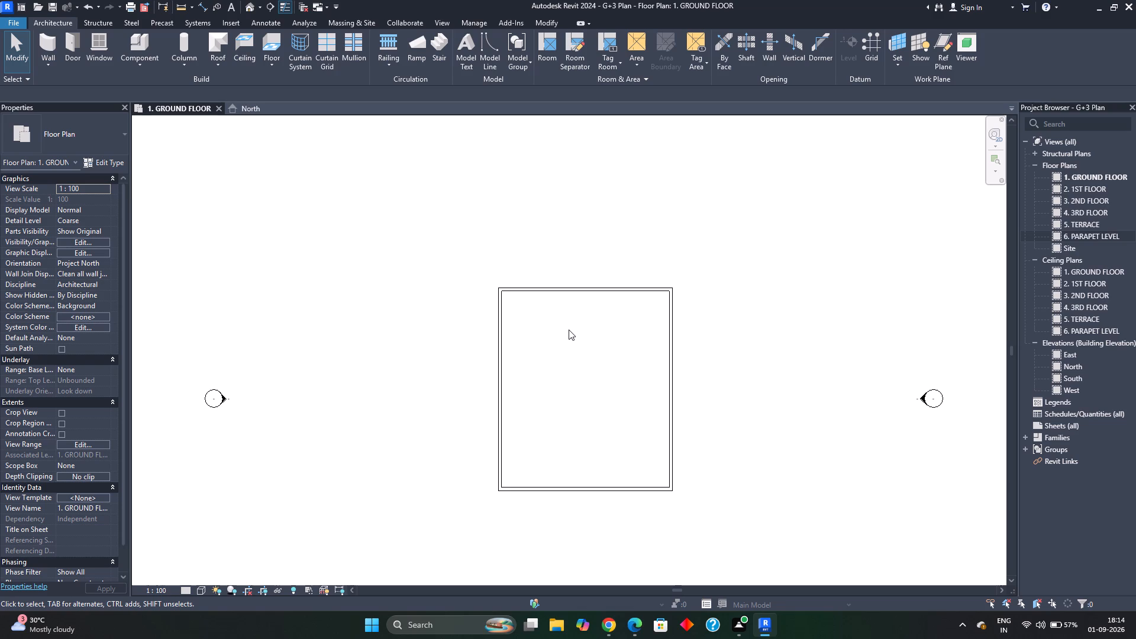
Draw a 3600 mm interior wall running south from the north wall, starting 4300 mm east of the northwest inner corner.
scroll(520, 314, up, 2)
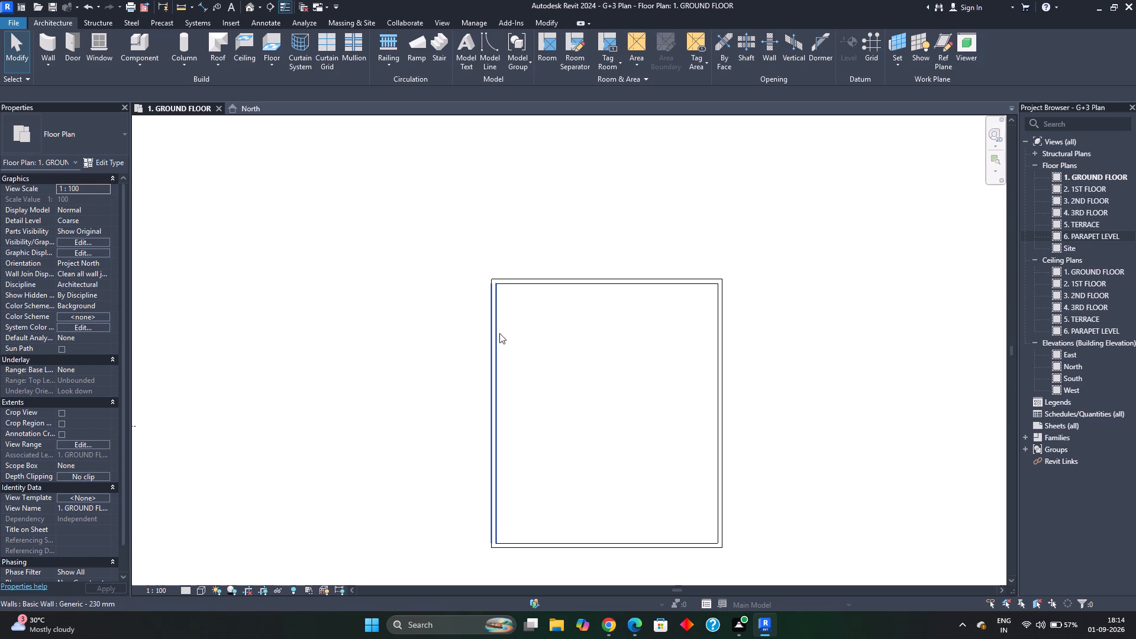
click(495, 328)
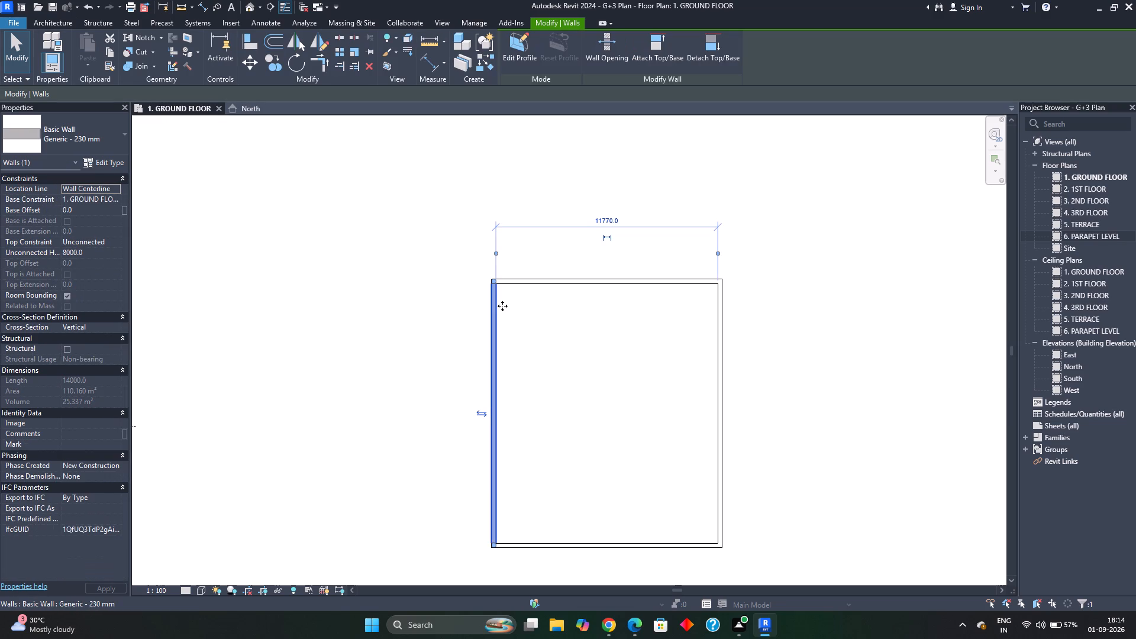
key(Escape)
text(WA)
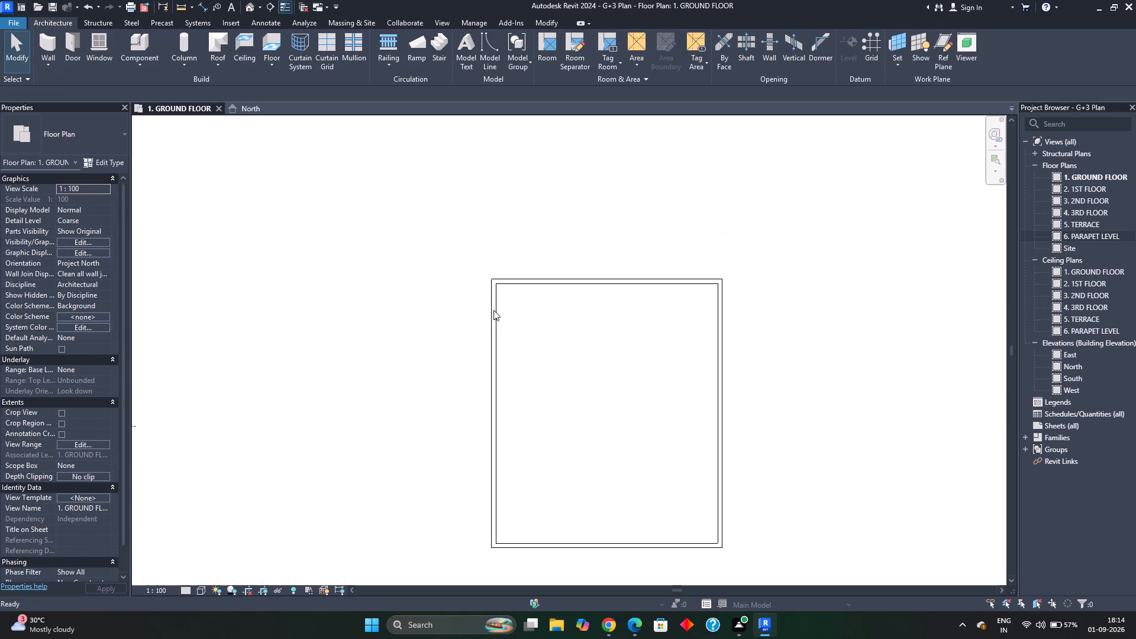
scroll(498, 286, up, 6)
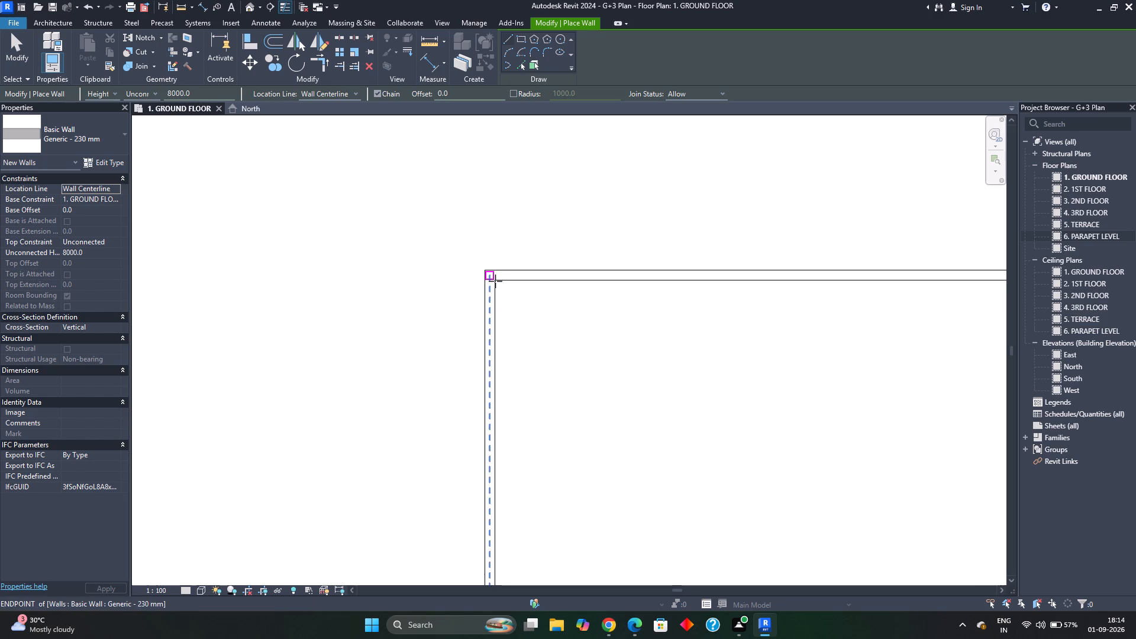
scroll(496, 282, up, 7)
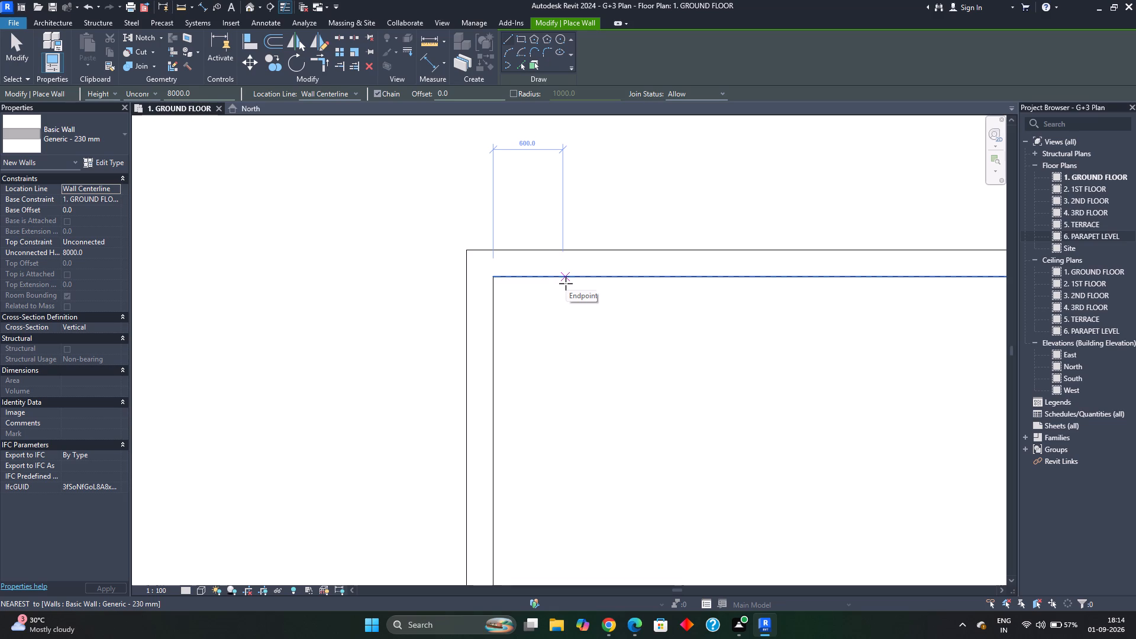
text(4300)
key(Return)
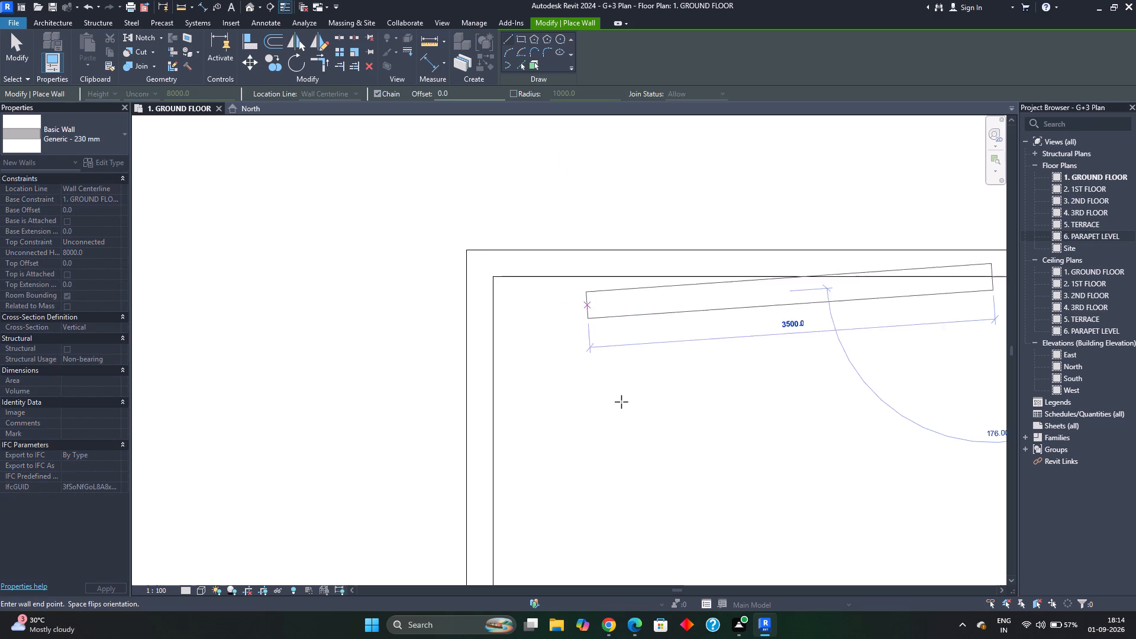
scroll(761, 506, down, 4)
middle_drag(898, 450, 873, 408)
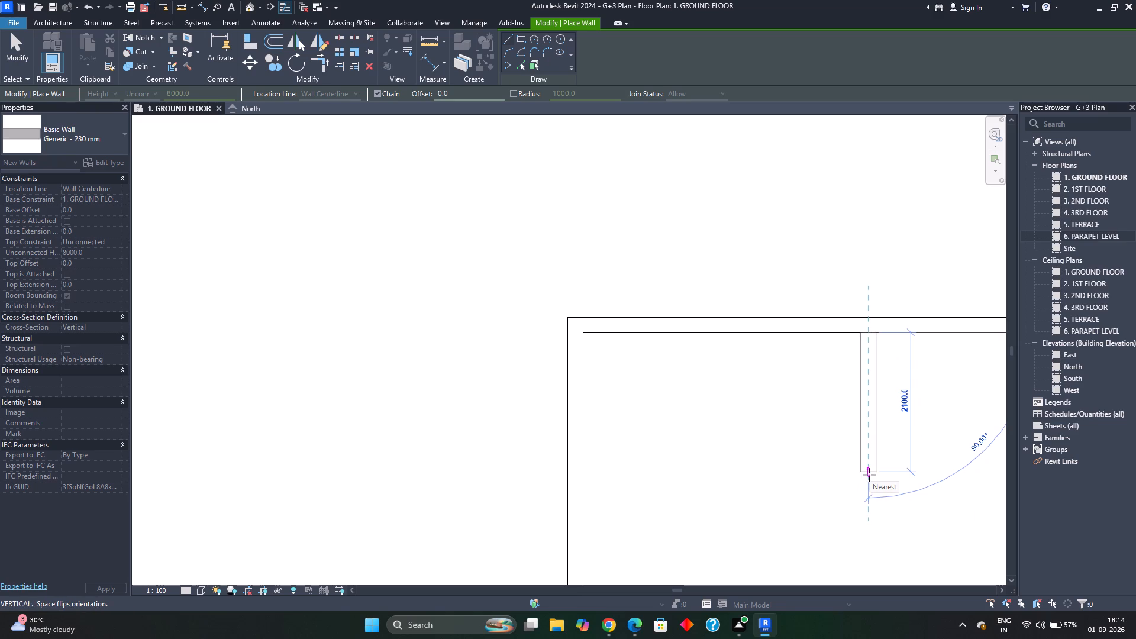
text(3600)
key(Return)
Close off the northwest room with a horizontal wall from the interior wall's south end to the west exterior wall.
scroll(877, 467, down, 3)
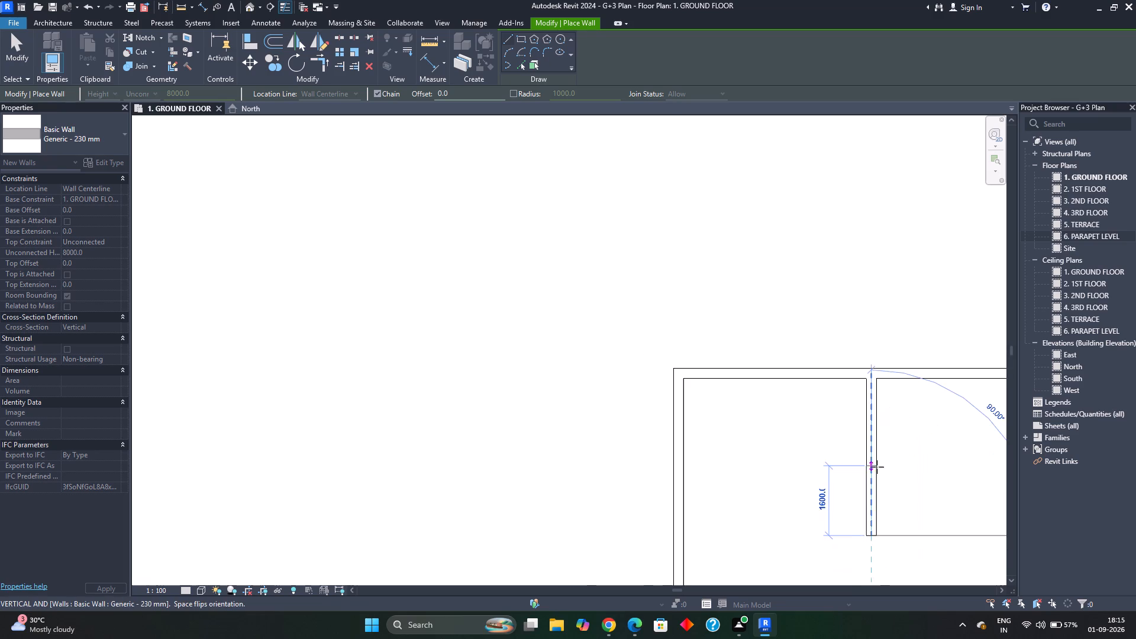
middle_drag(809, 522, 845, 467)
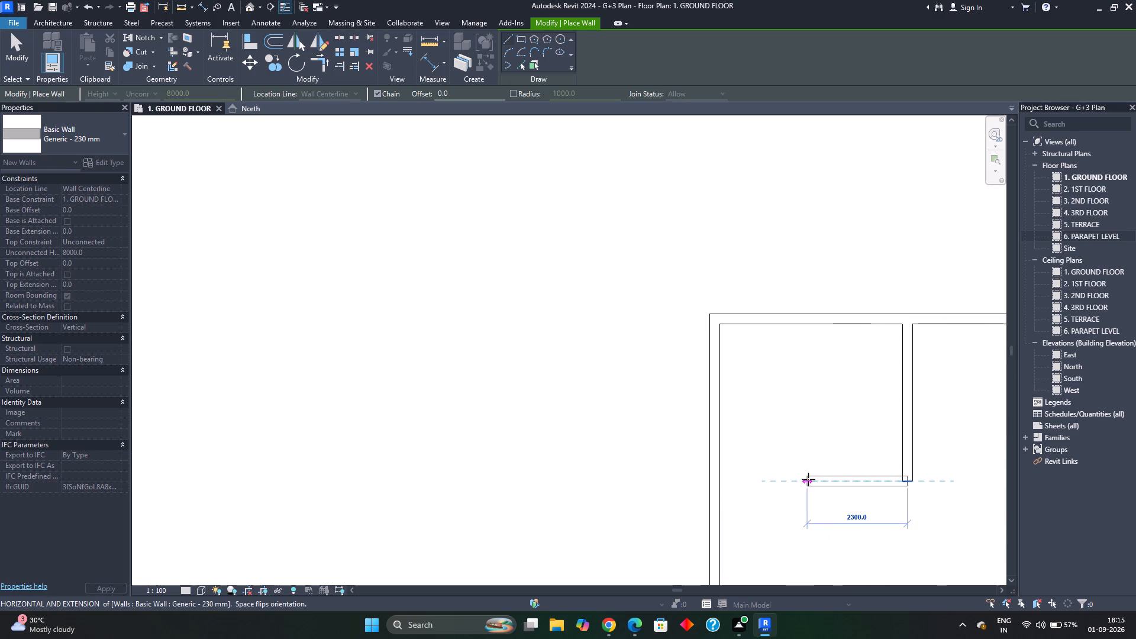
click(720, 479)
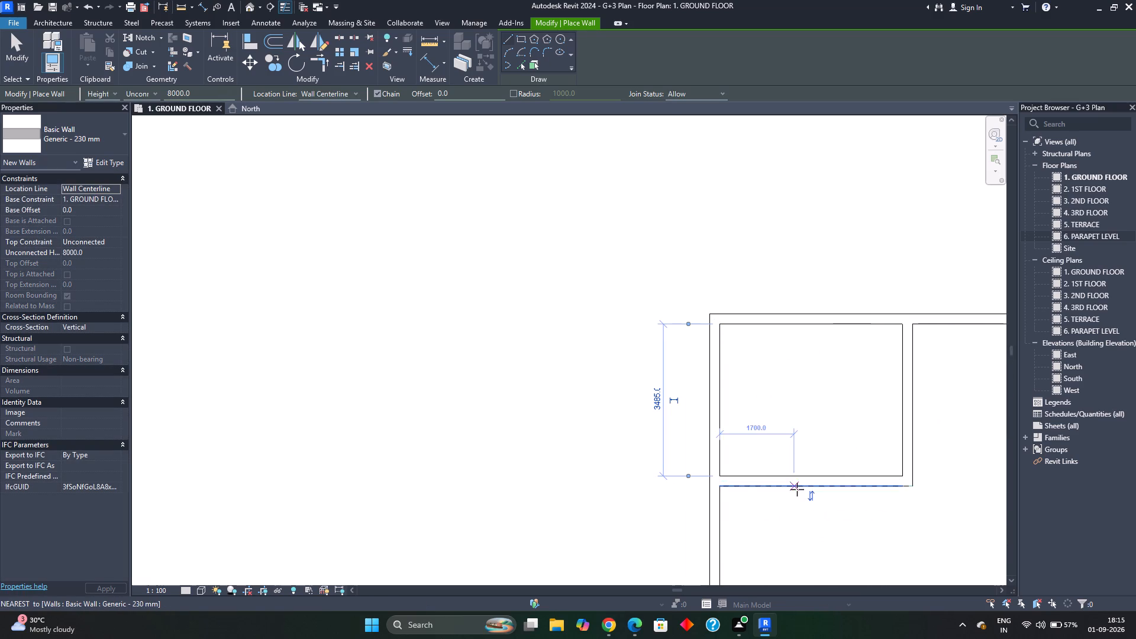
key(Escape)
scroll(906, 483, down, 2)
middle_drag(901, 483, 800, 454)
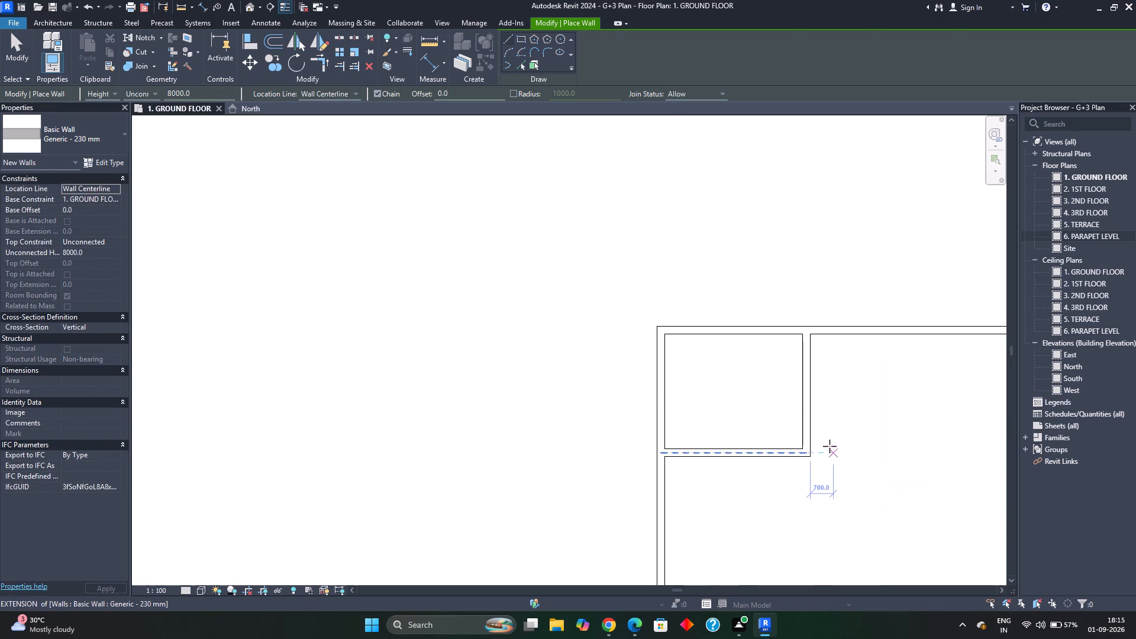
key(Escape)
key(Escape)
scroll(833, 446, down, 1)
middle_drag(833, 446, 615, 367)
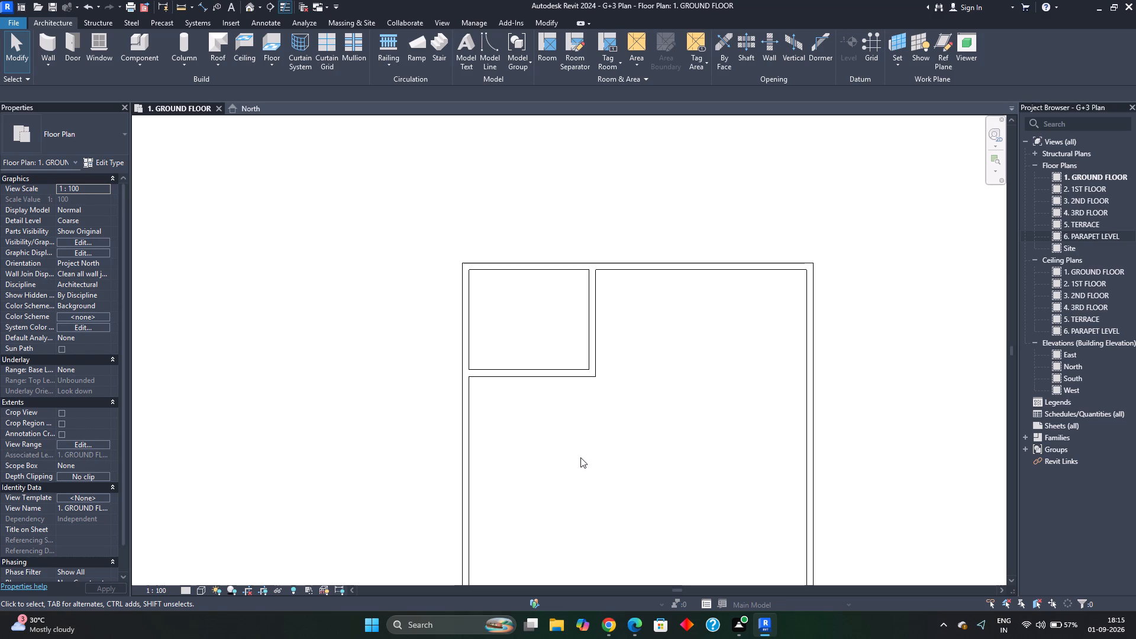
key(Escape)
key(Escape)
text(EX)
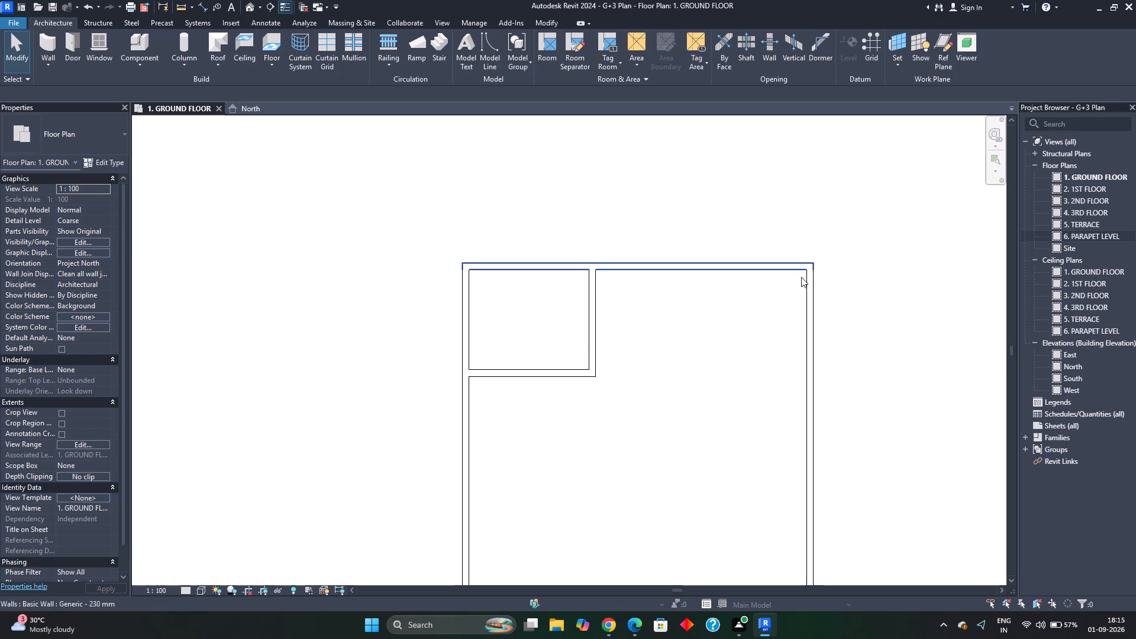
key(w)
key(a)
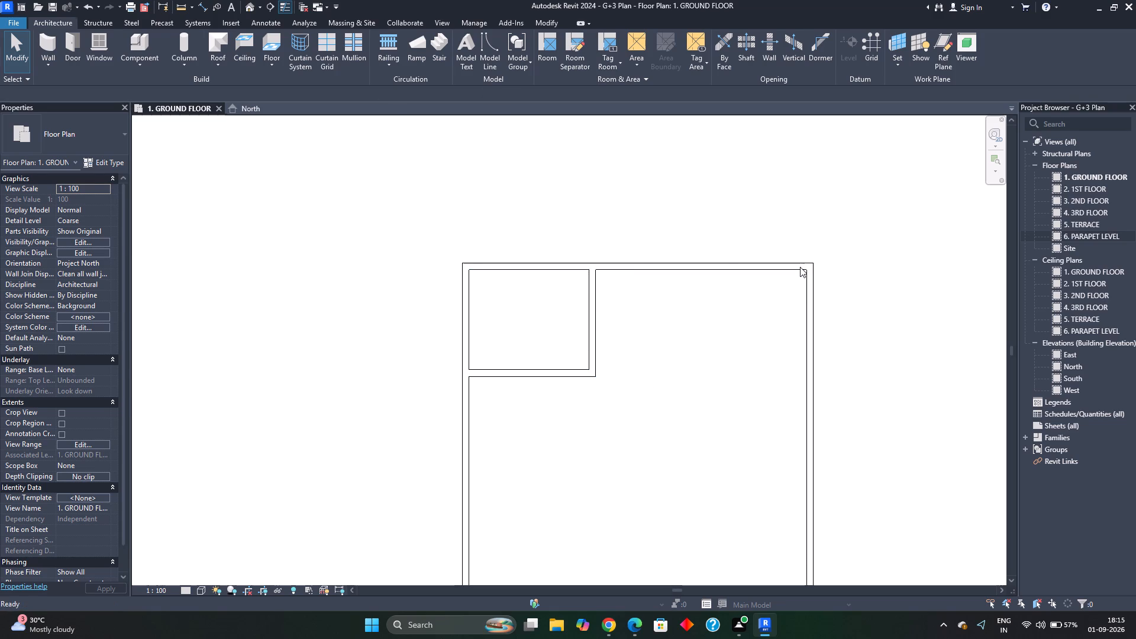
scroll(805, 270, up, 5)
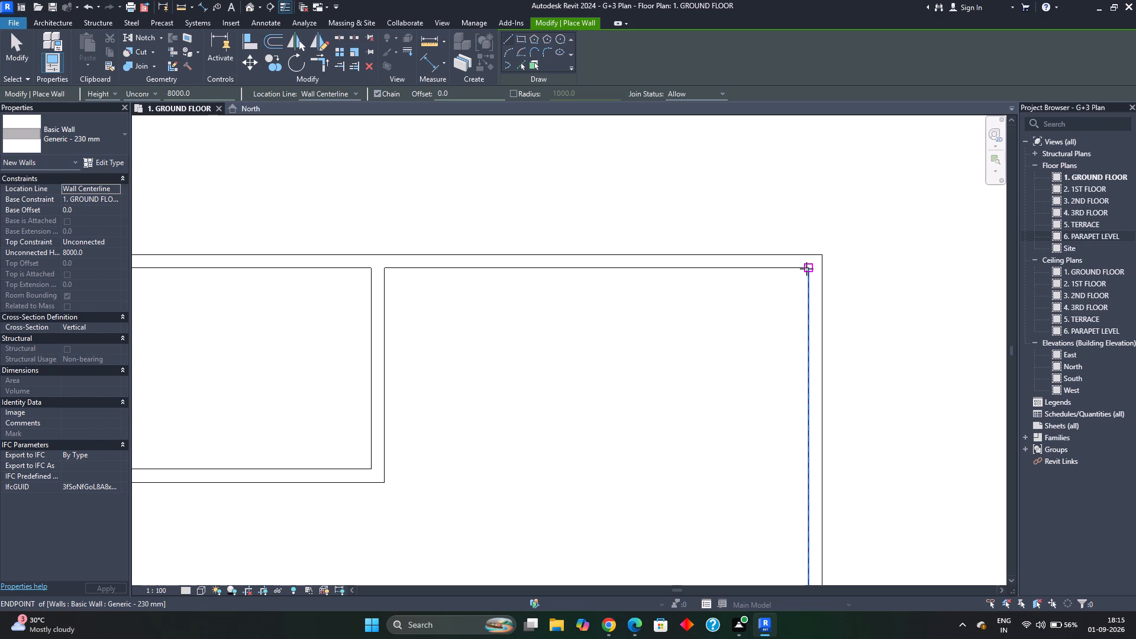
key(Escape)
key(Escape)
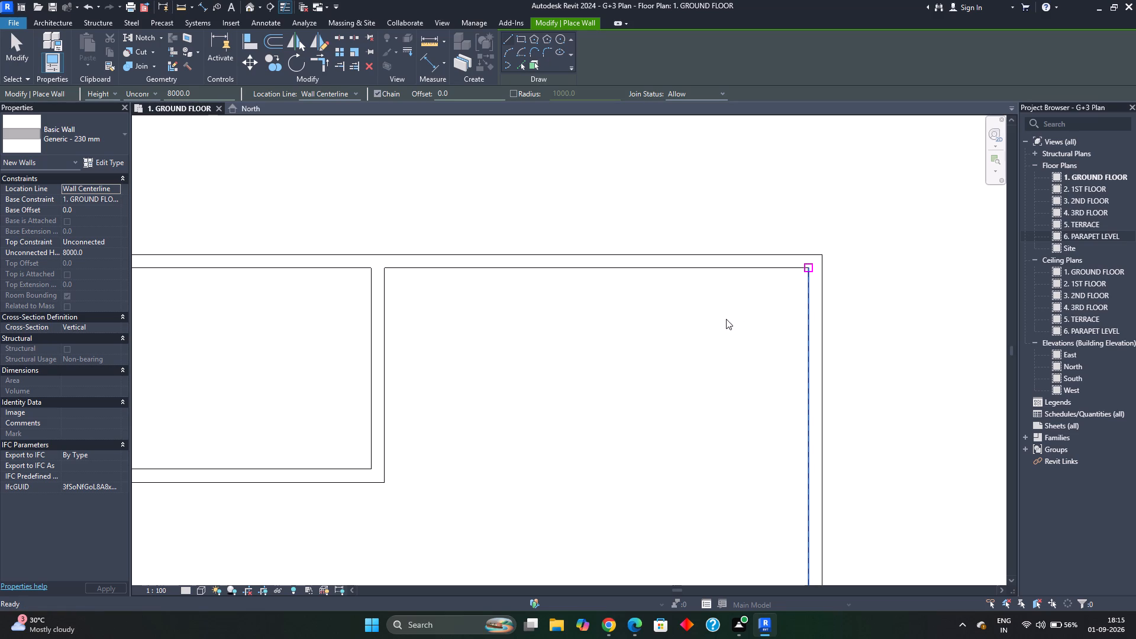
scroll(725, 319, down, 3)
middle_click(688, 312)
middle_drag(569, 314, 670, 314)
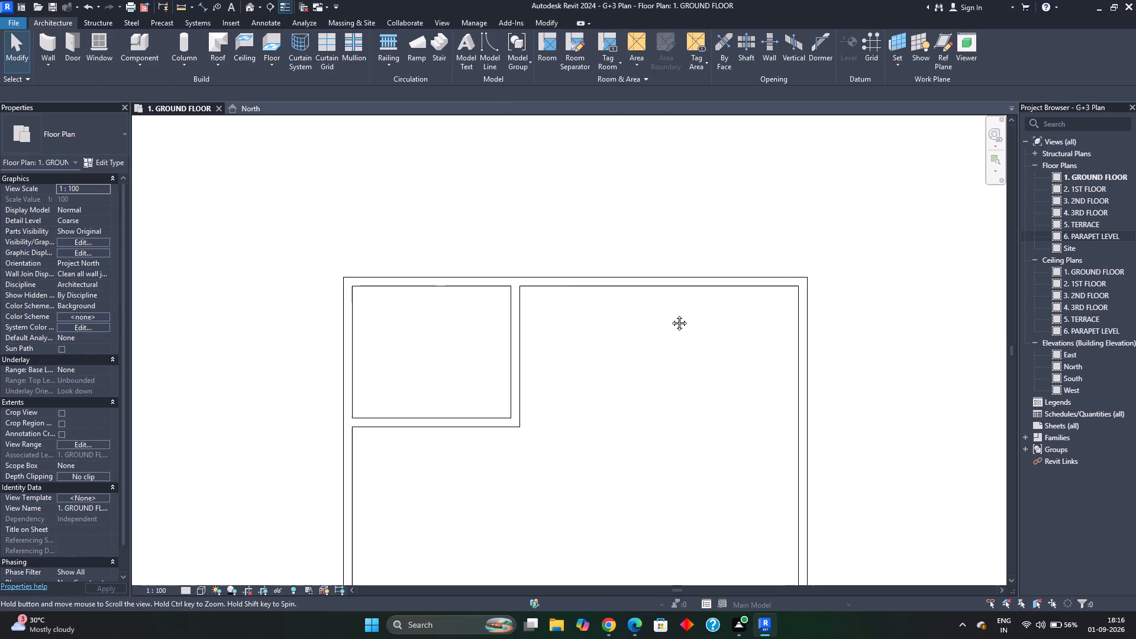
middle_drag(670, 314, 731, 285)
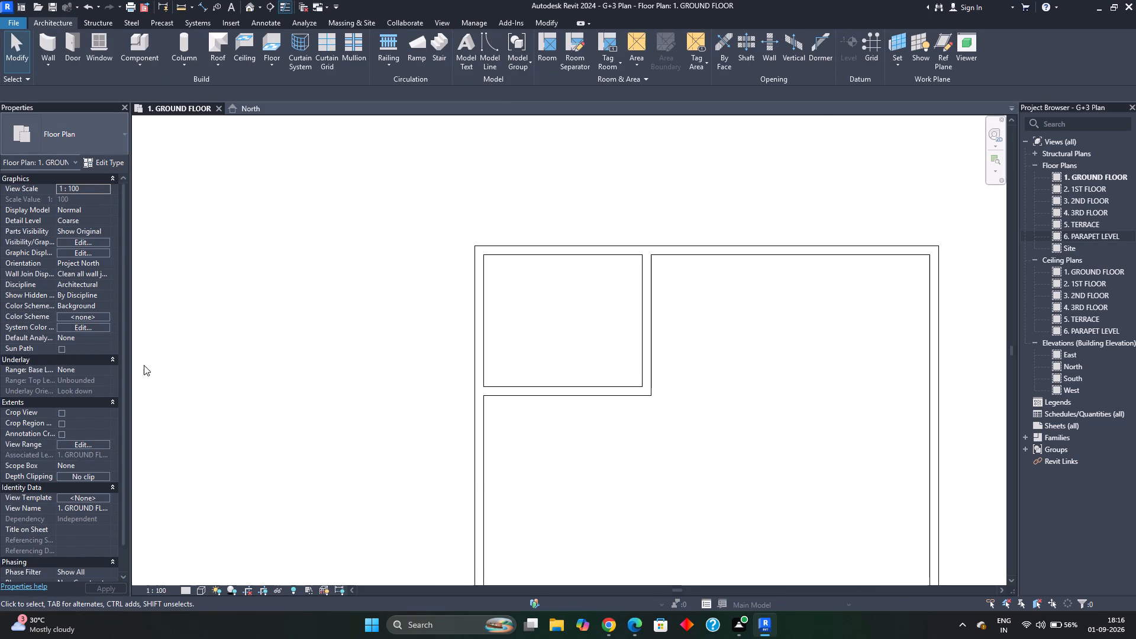
Measure the northwest room's north-south depth with an aligned dimension from the north wall to the room's south wall.
key(d)
key(i)
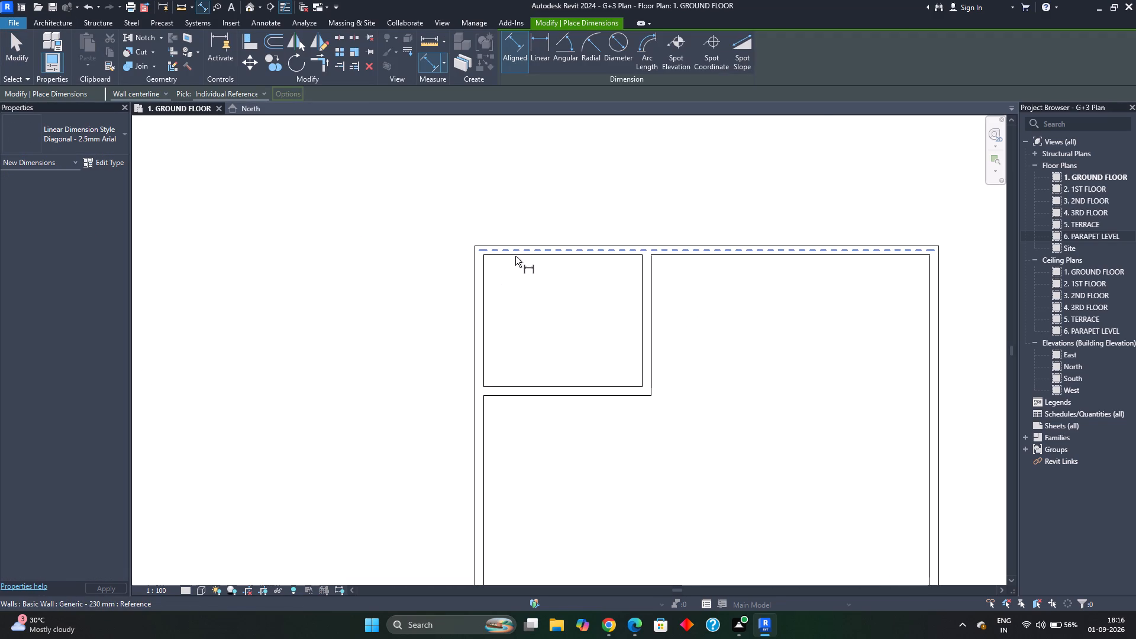
key(Tab)
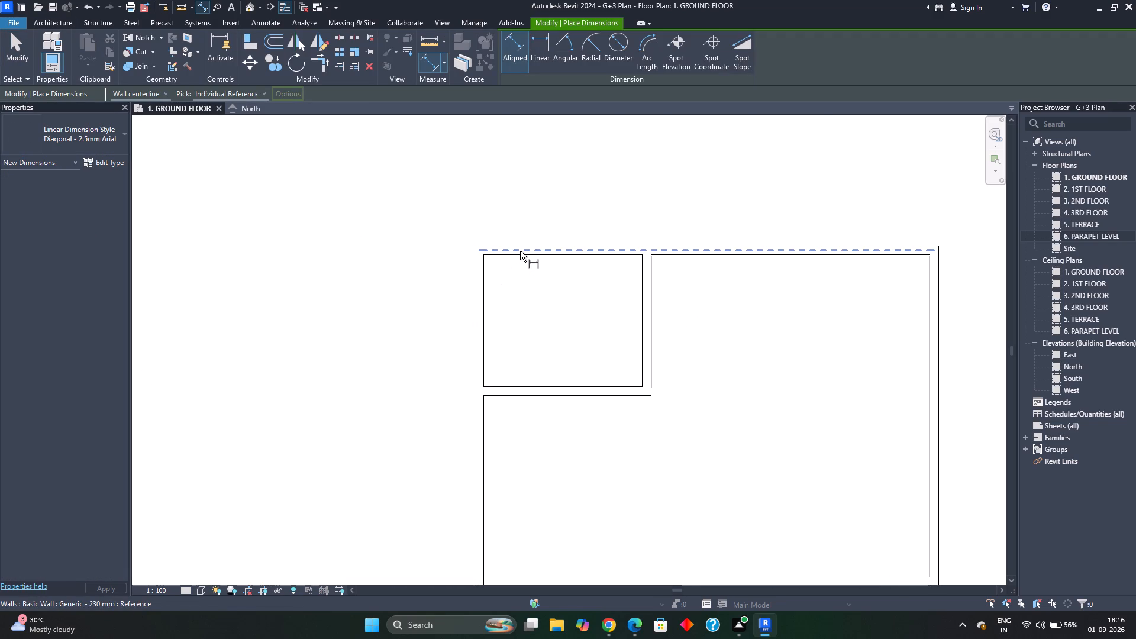
click(520, 251)
key(Tab)
key(Tab)
key(Tab)
key(Tab)
key(Tab)
key(Tab)
key(Tab)
key(Tab)
key(Tab)
key(Tab)
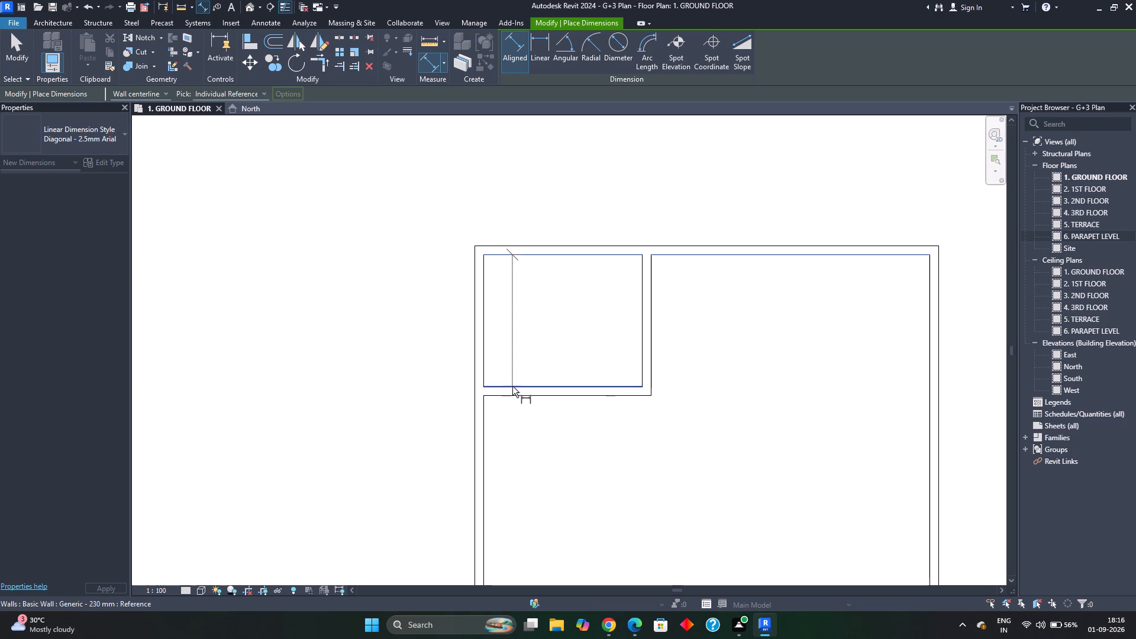
click(512, 386)
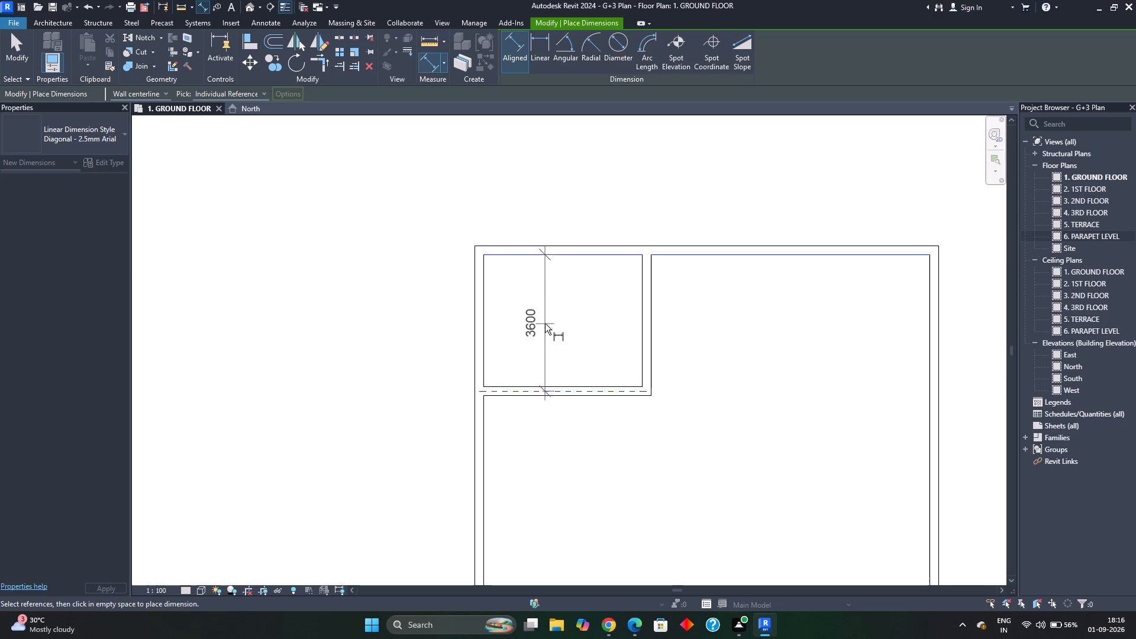
key(Escape)
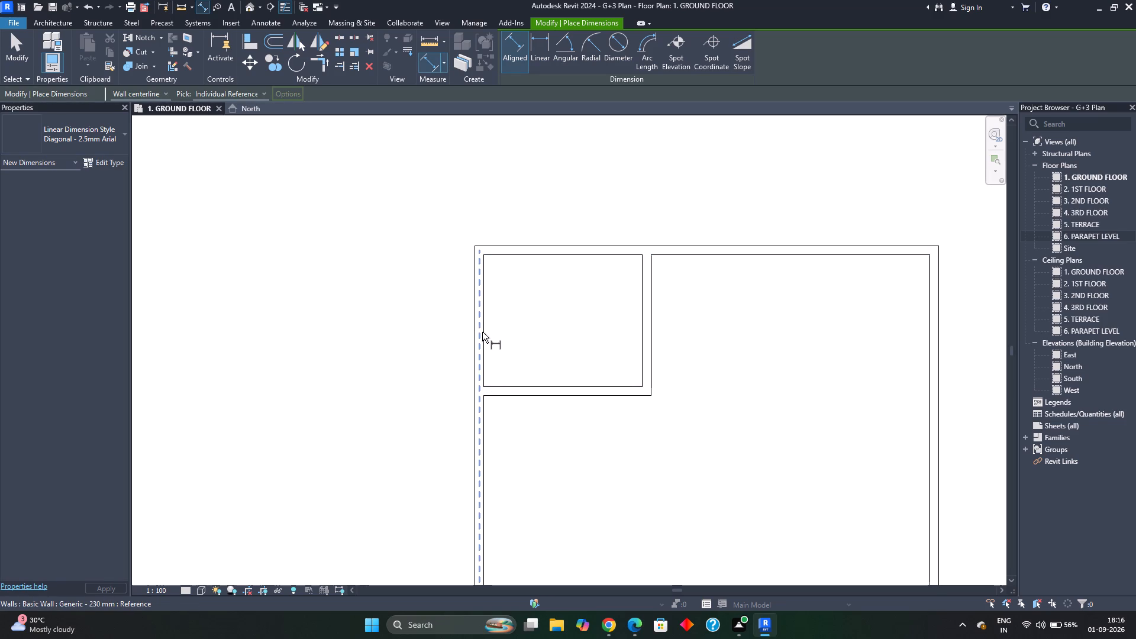
Measure the northwest room's east-west width between the inner faces of its side walls with an aligned dimension.
key(Tab)
click(483, 334)
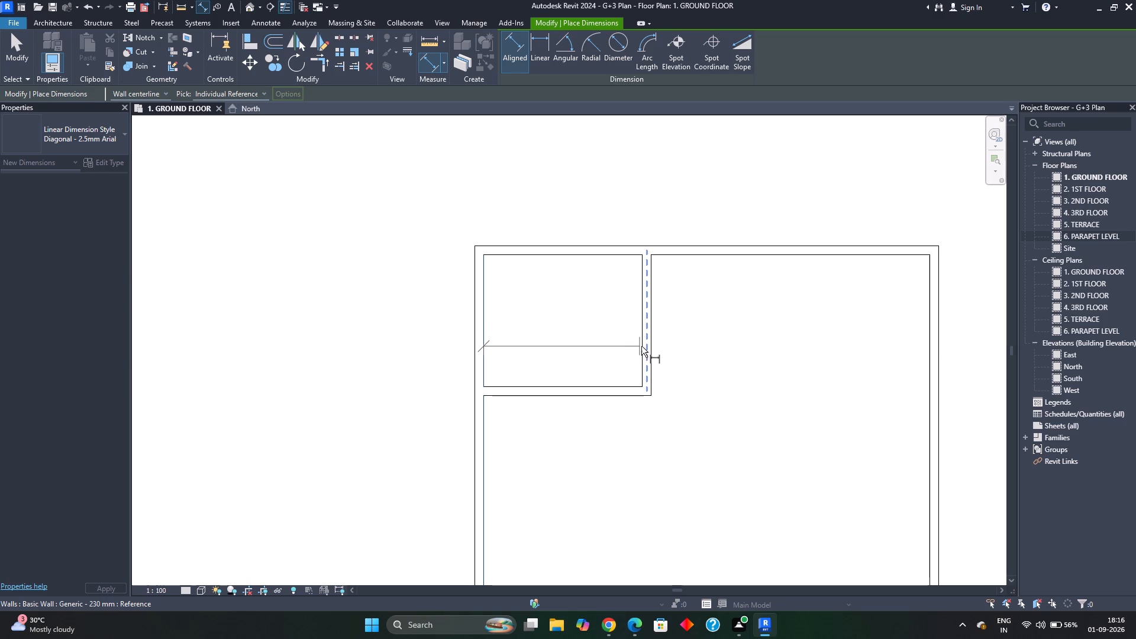
key(Tab)
click(641, 345)
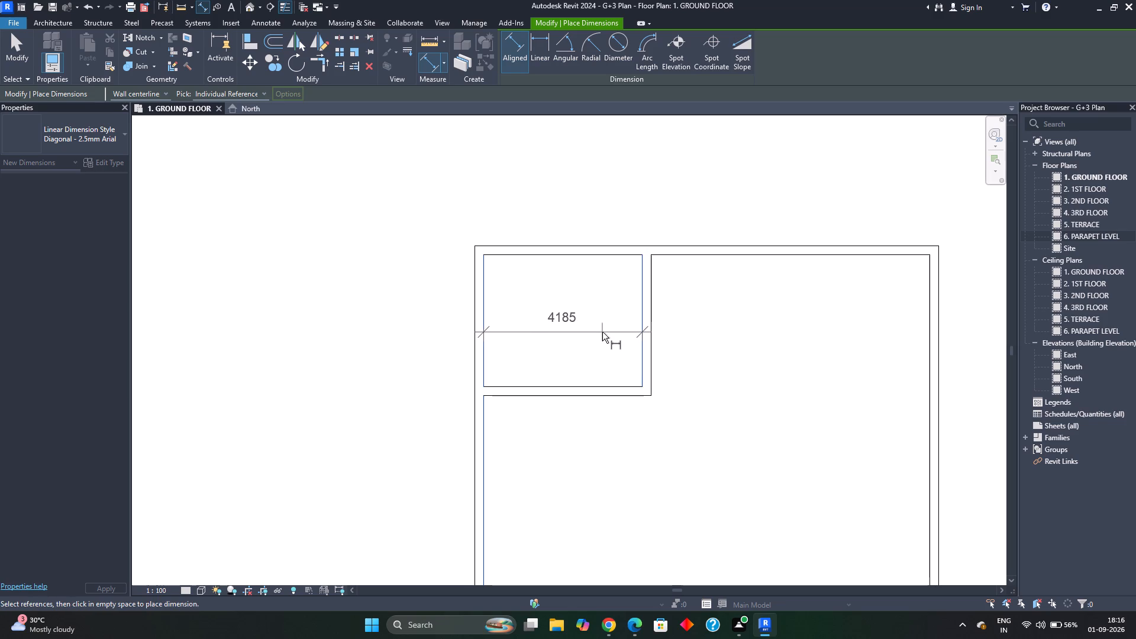
key(Escape)
key(Escape)
key(Escape)
key(Escape)
Undo the northwest room's two interior walls and the move of the exterior wall outline.
scroll(618, 346, down, 2)
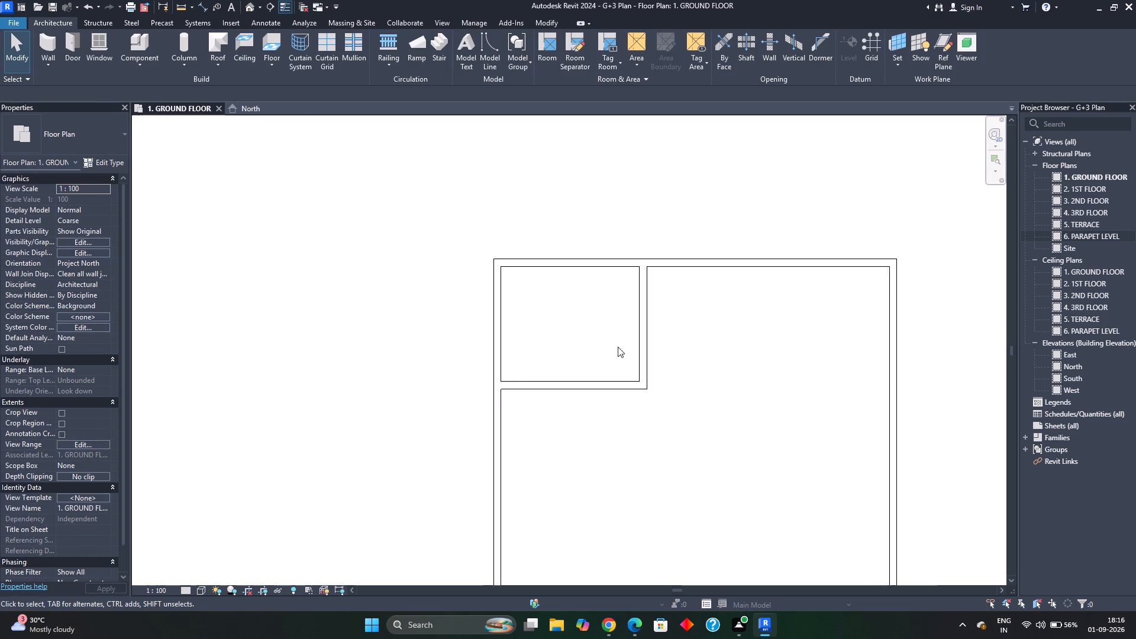
middle_drag(617, 347, 597, 301)
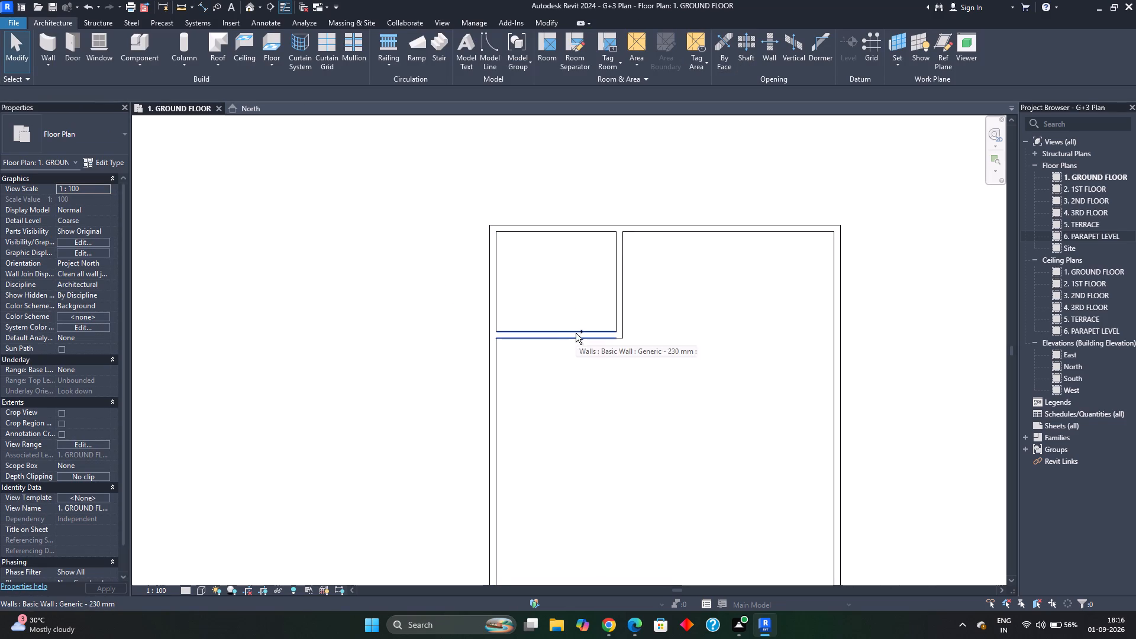
key(ctrl+z)
key(ctrl+z)
key(ctrl+z)
Delete the four exterior walls of the rectangle.
scroll(622, 346, down, 2)
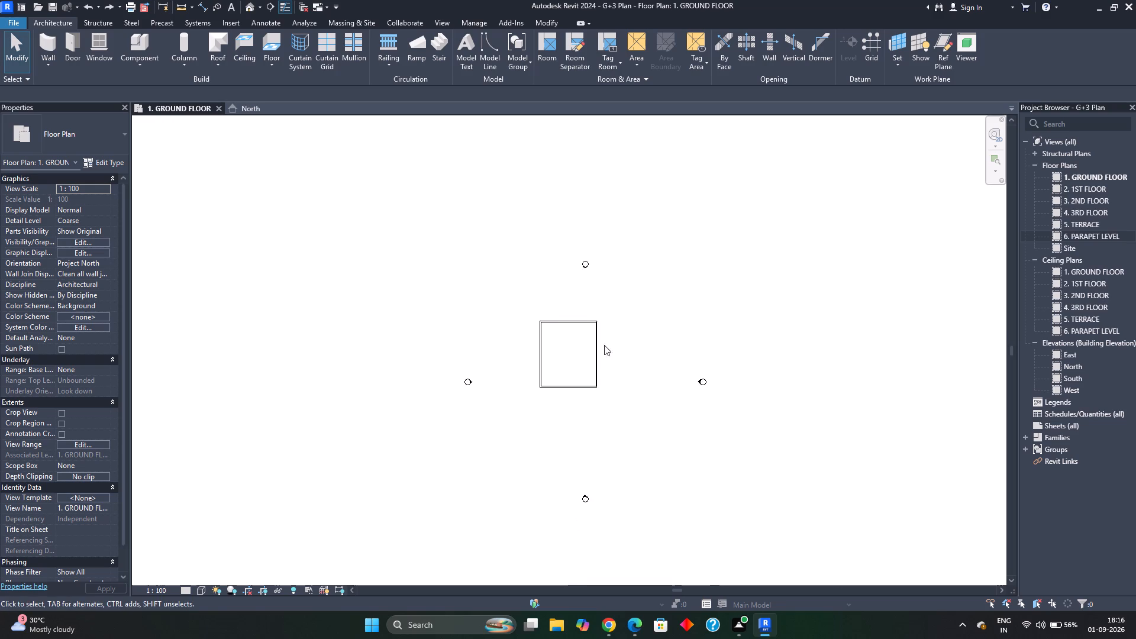
drag(521, 304, 635, 408)
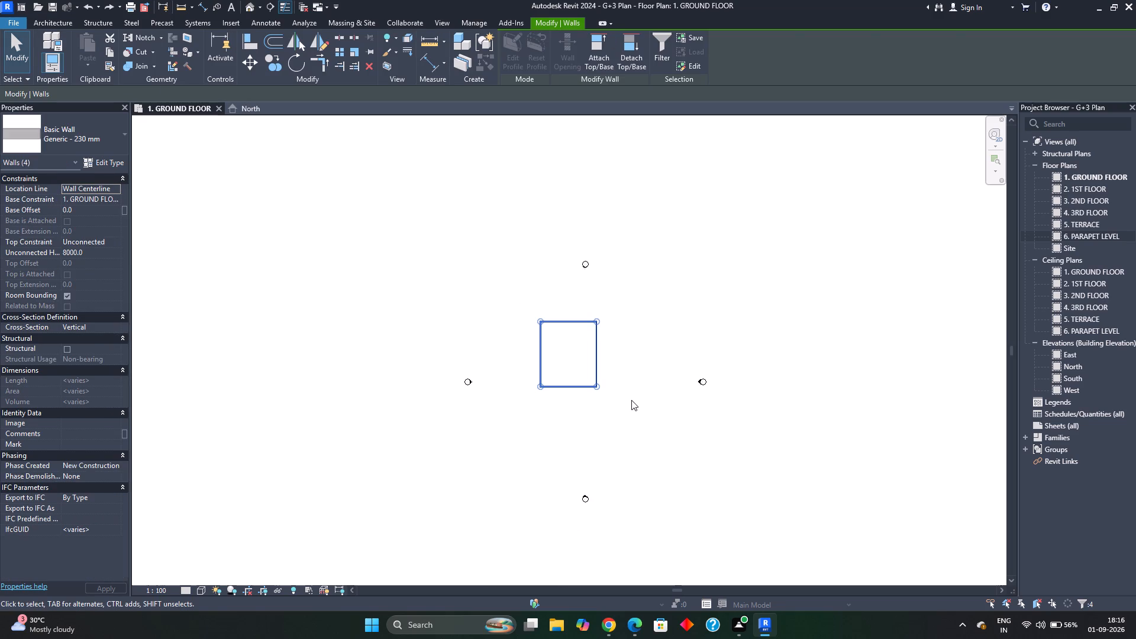
key(Delete)
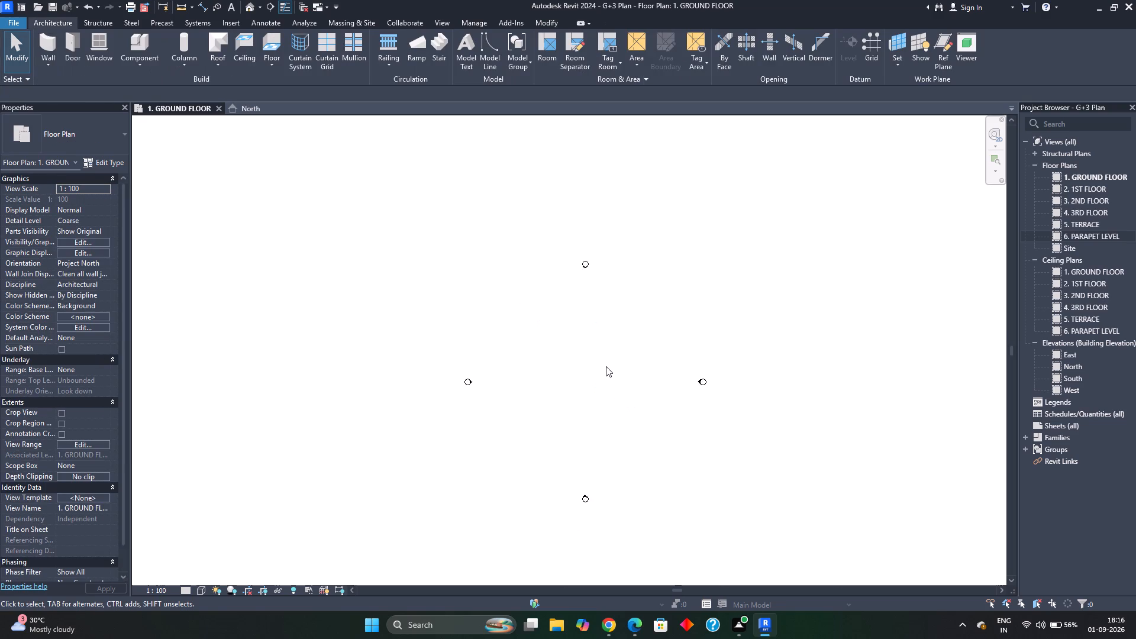
Draw a closed rectangle of Generic - 230 mm walls, 40' wide and 45' deep, between the four elevation markers.
text(WA)
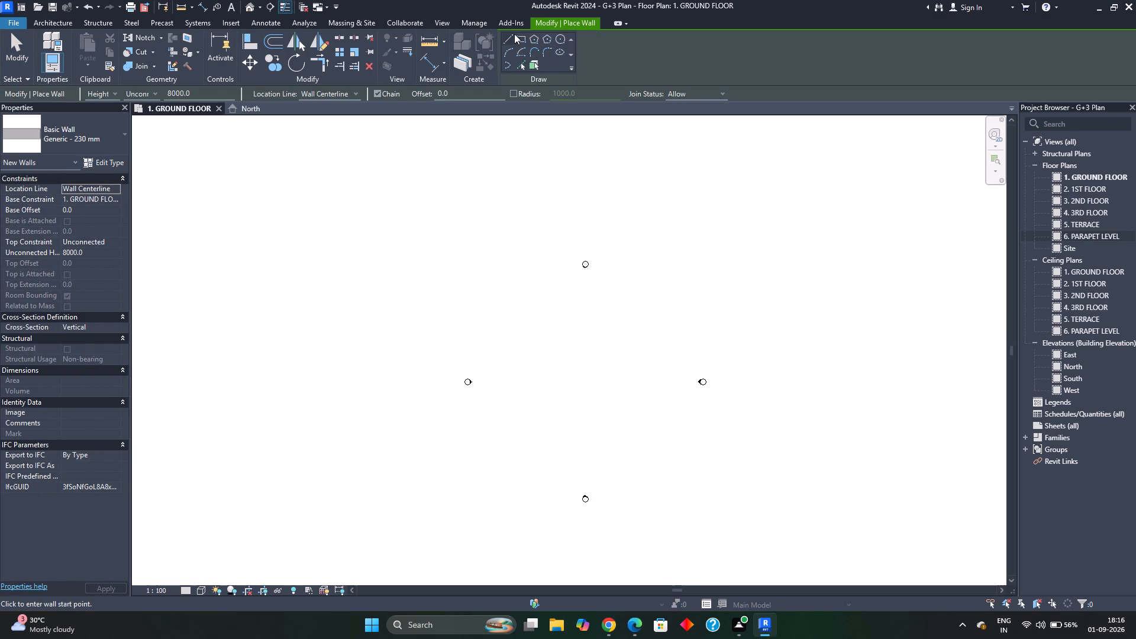
click(556, 348)
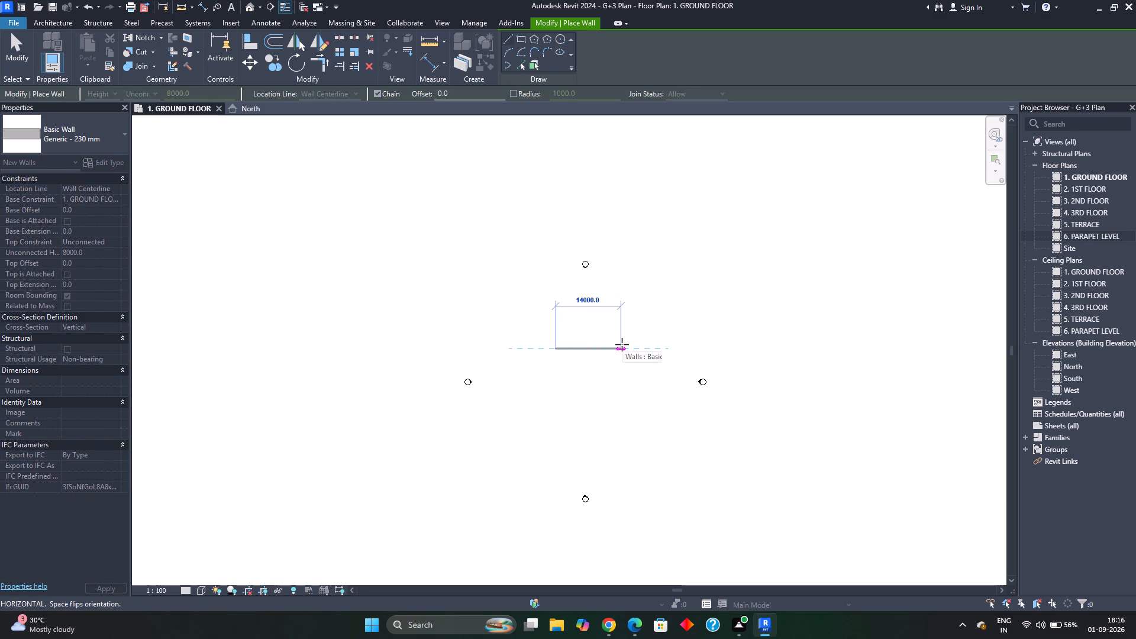
text(40)
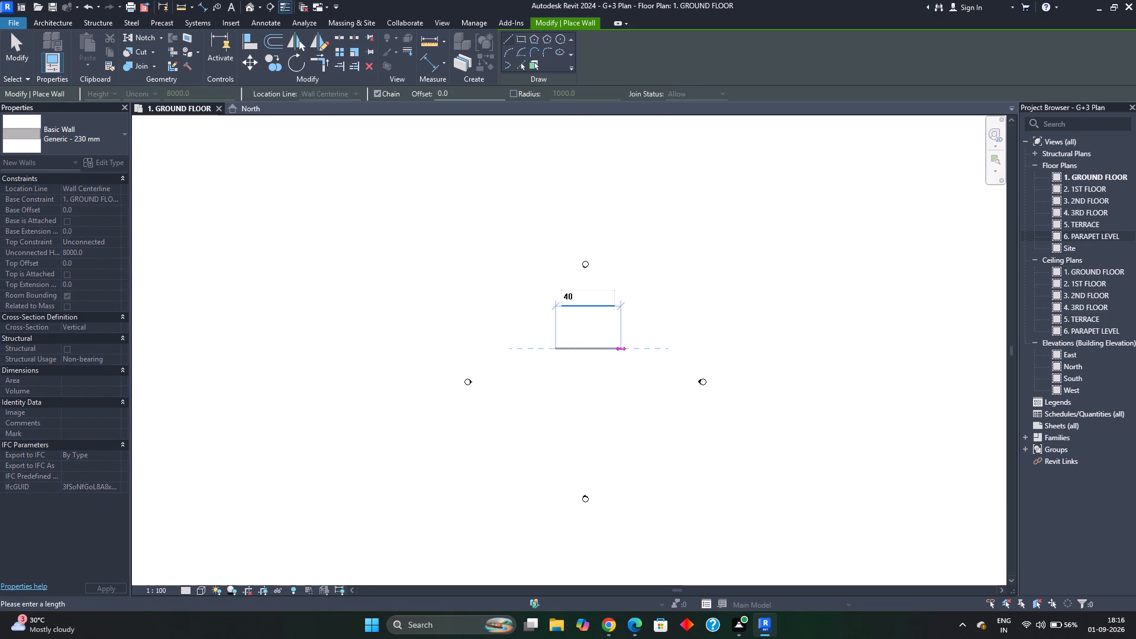
key(apostrophe)
key(Return)
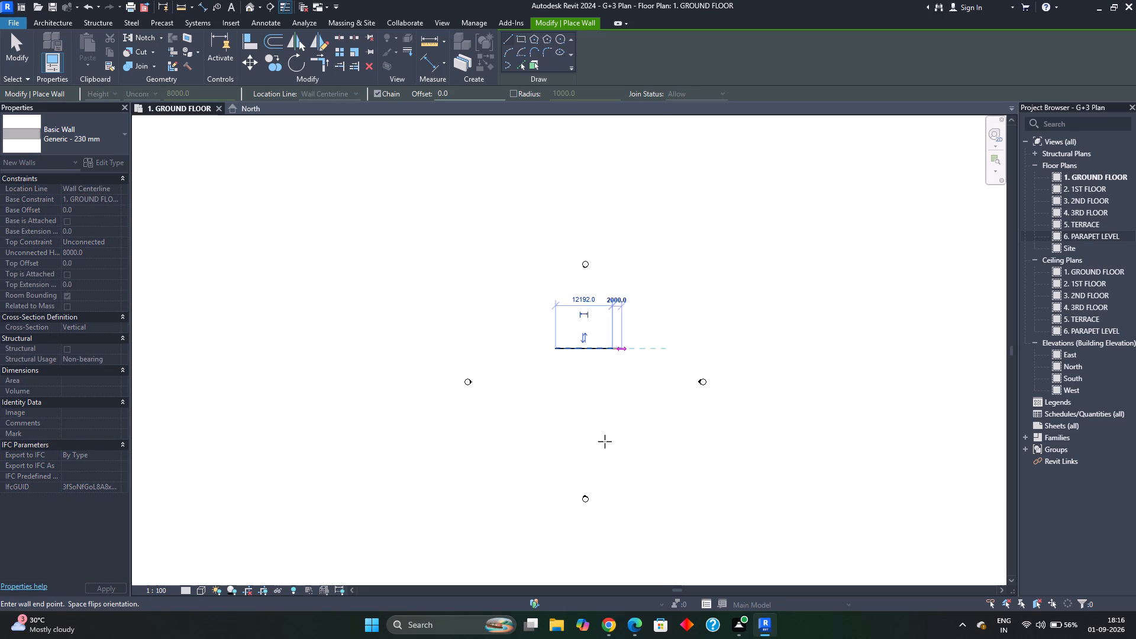
scroll(598, 383, up, 3)
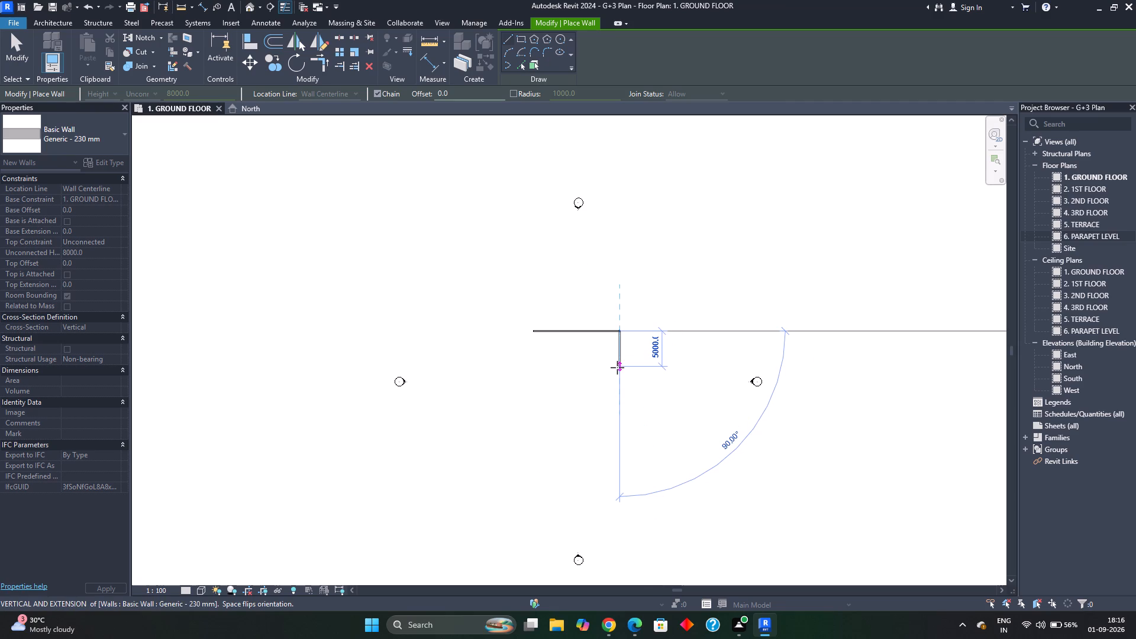
text(45)
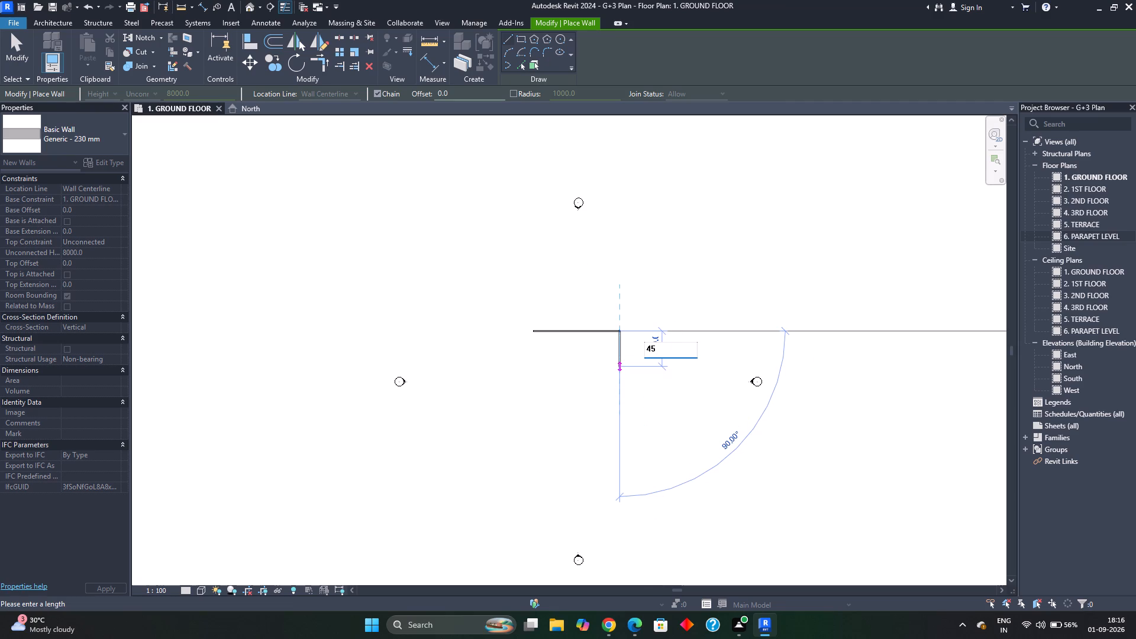
key(apostrophe)
key(Return)
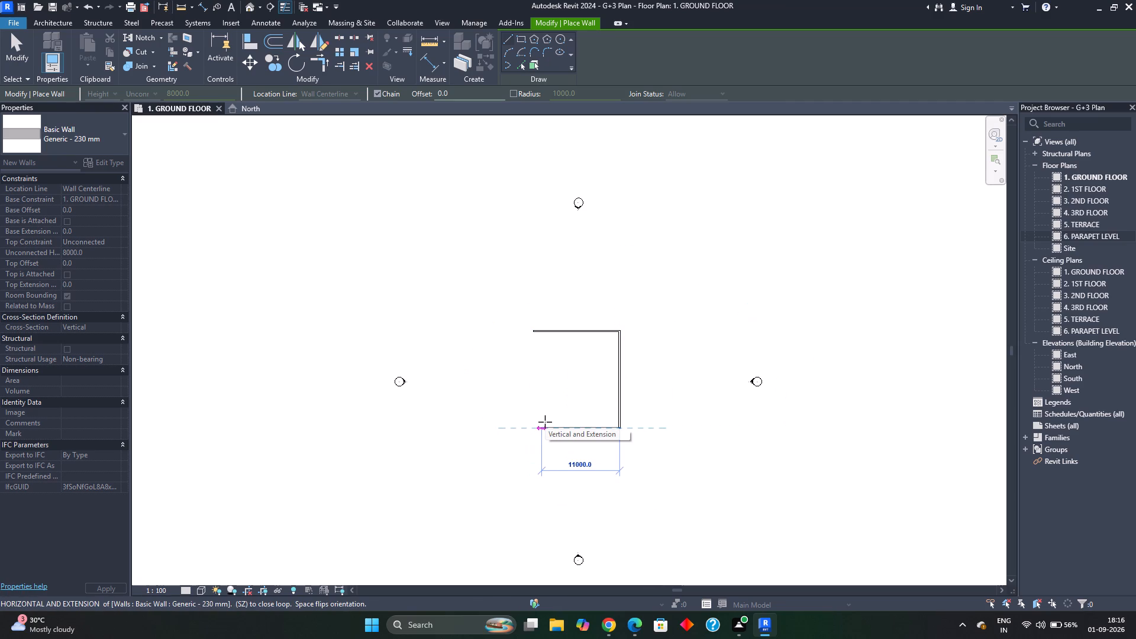
click(534, 424)
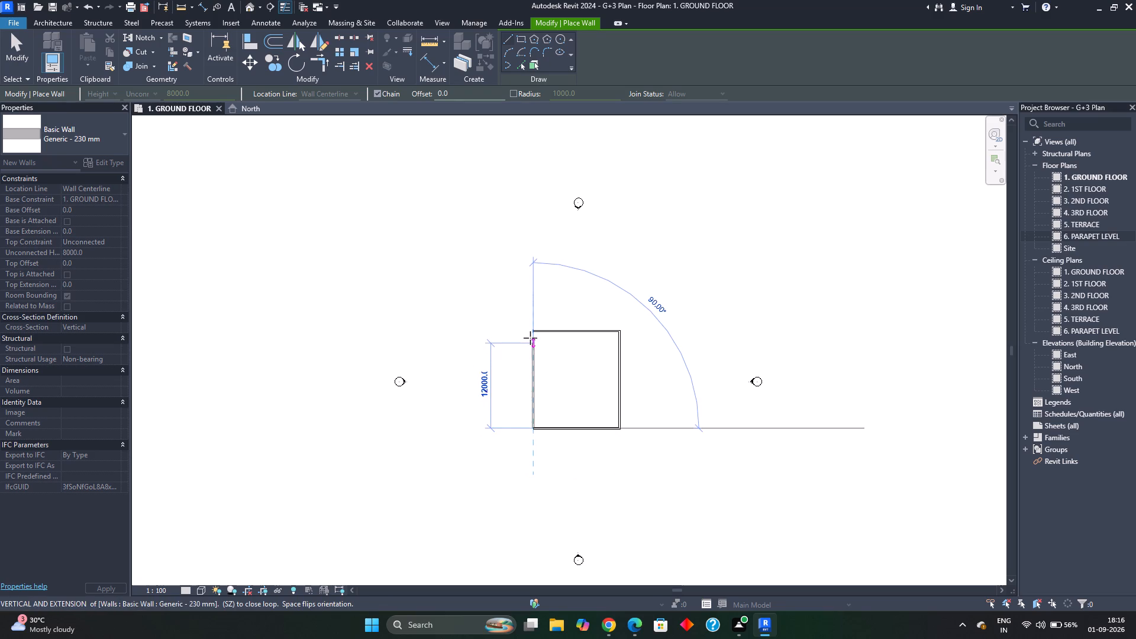
click(533, 331)
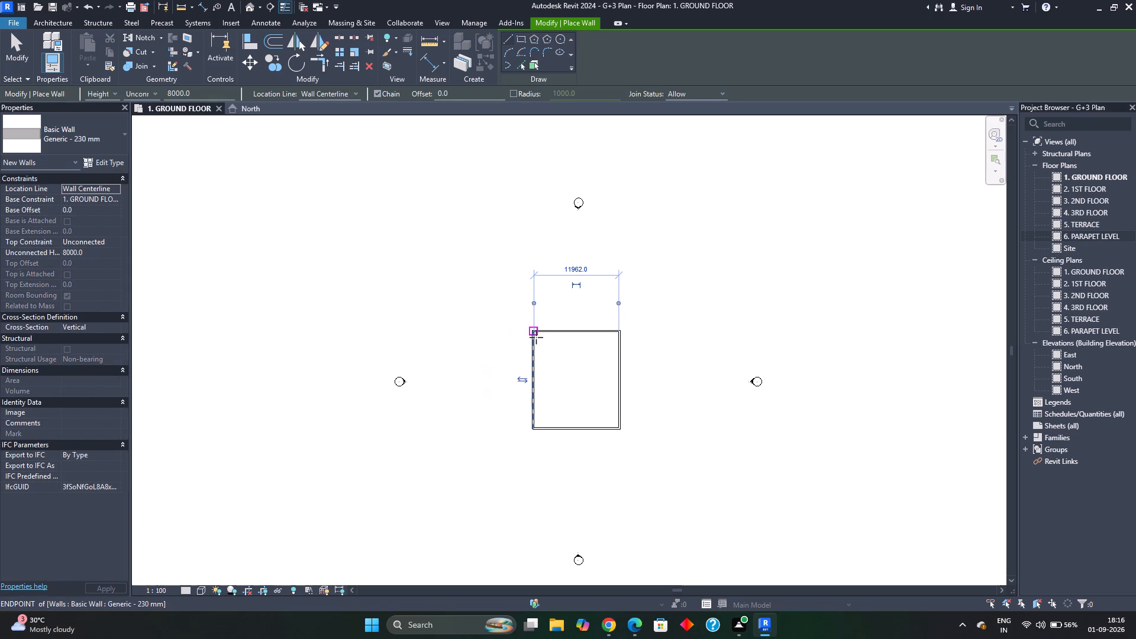
key(Escape)
scroll(537, 336, up, 7)
key(Escape)
Draw a 16' interior wall running south from the north wall, starting 14' east of the northwest inner corner.
middle_drag(551, 340, 630, 367)
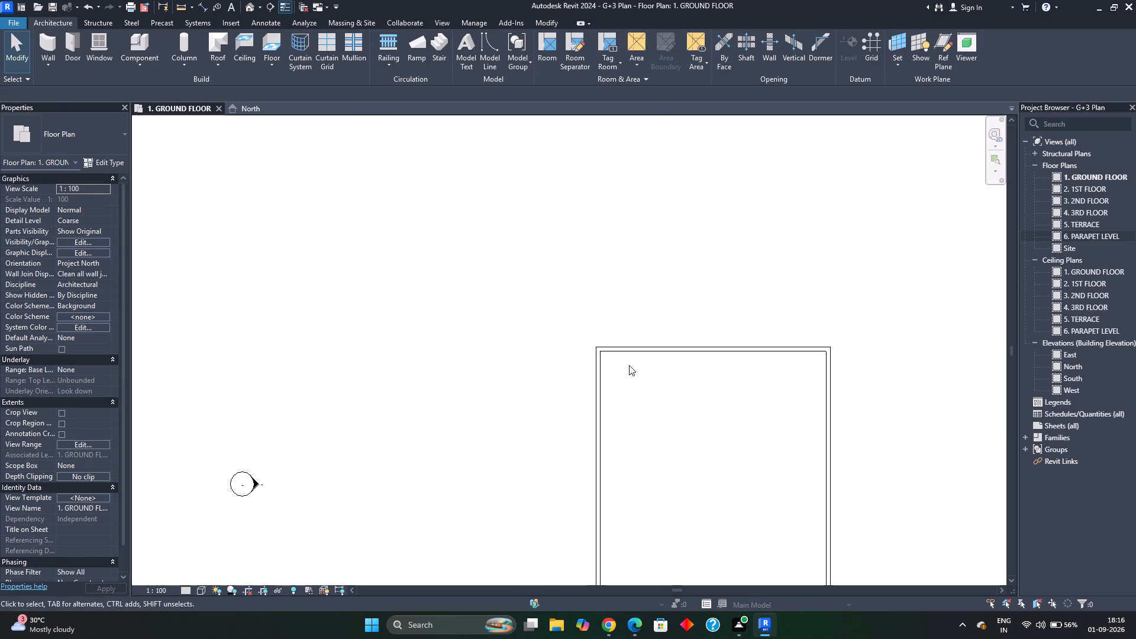
middle_drag(630, 360, 670, 325)
right_drag(631, 356, 671, 324)
key(Escape)
middle_drag(696, 364, 718, 343)
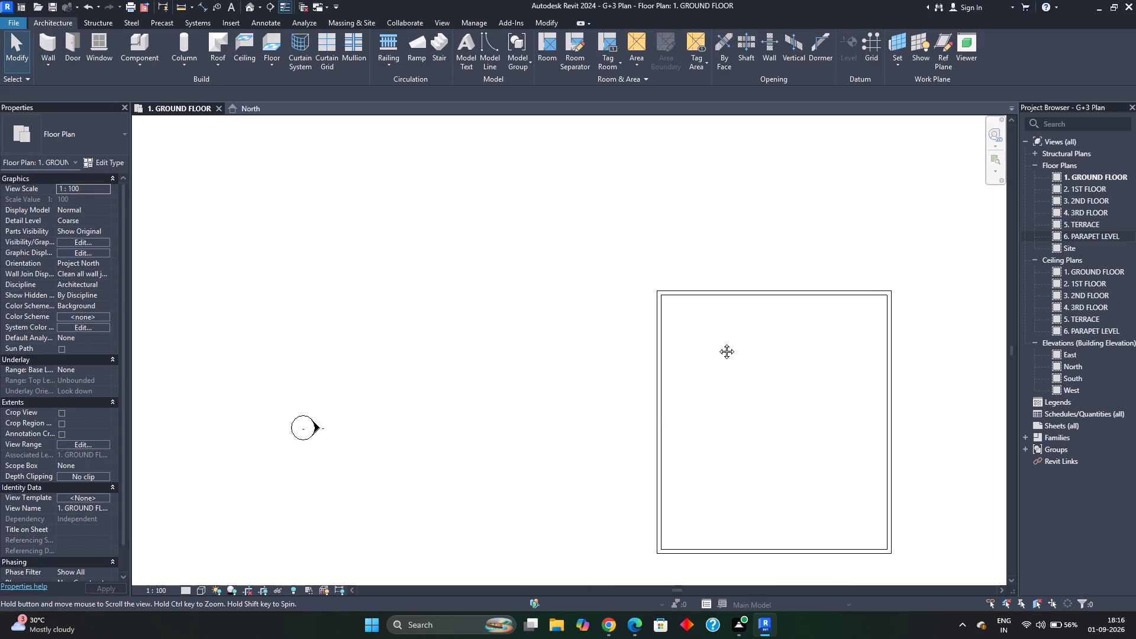
middle_drag(718, 343, 718, 341)
text(WA)
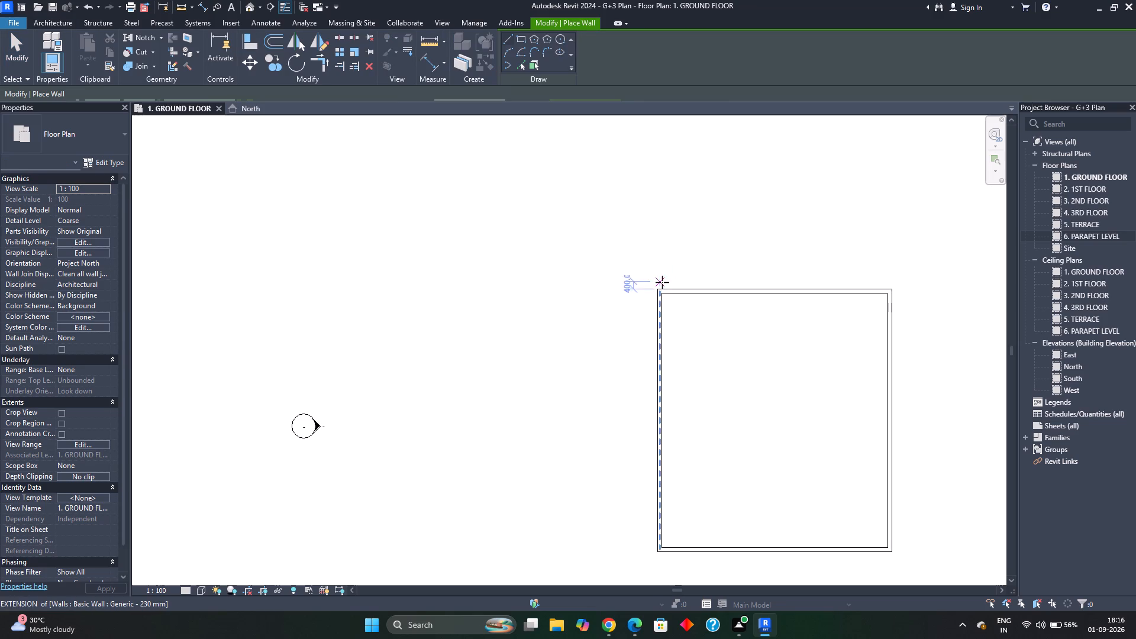
scroll(662, 282, up, 11)
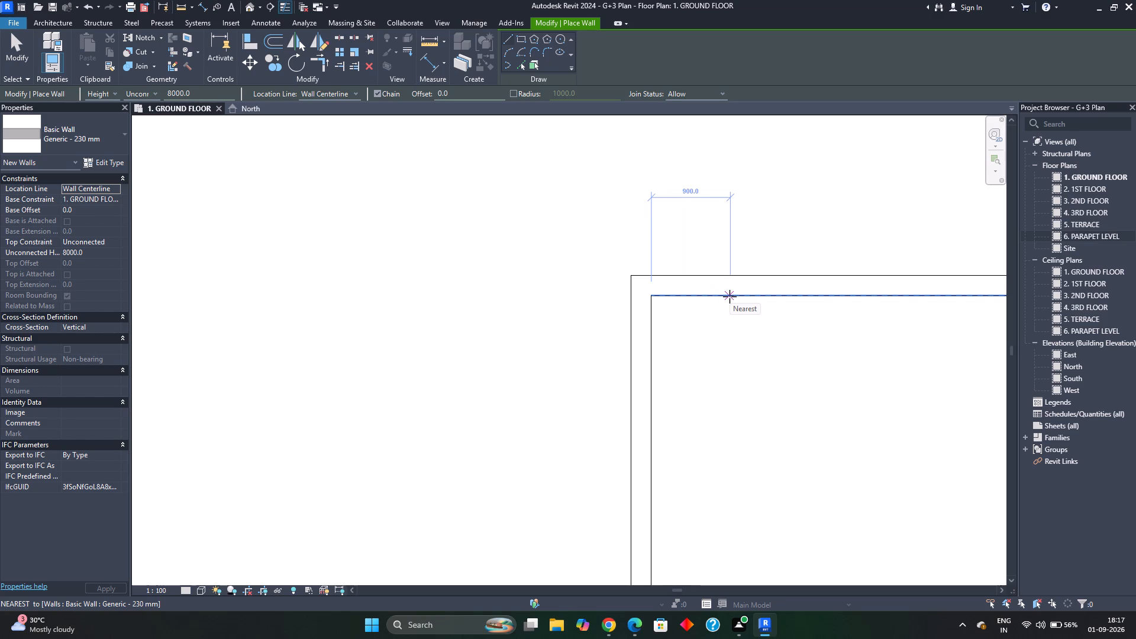
text(14)
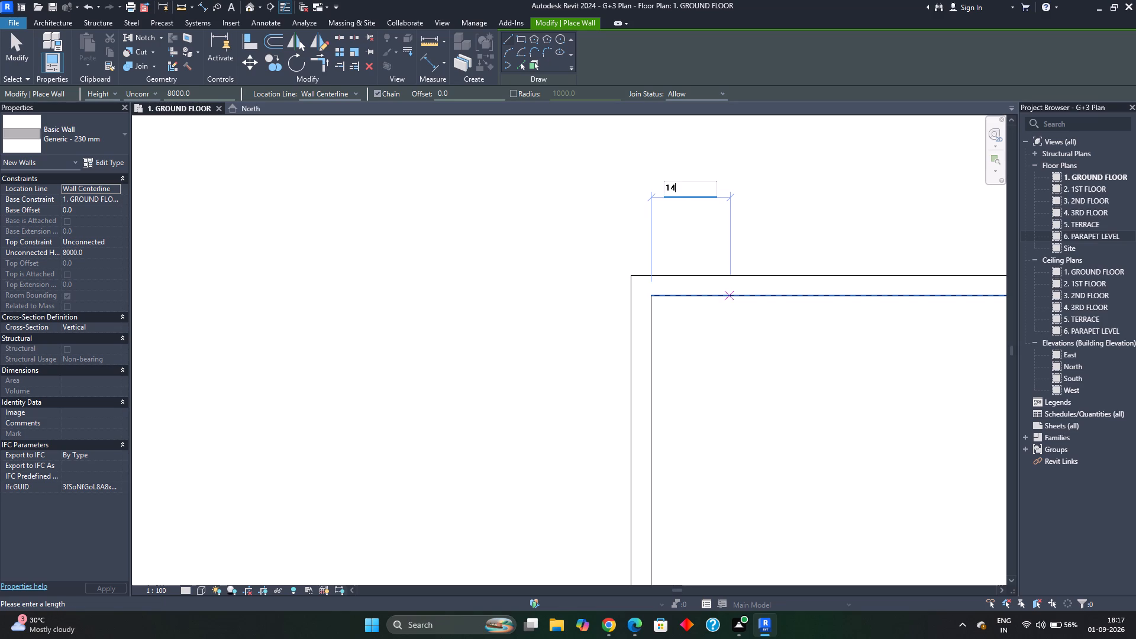
key(apostrophe)
key(Return)
scroll(840, 385, down, 4)
middle_drag(839, 384, 682, 292)
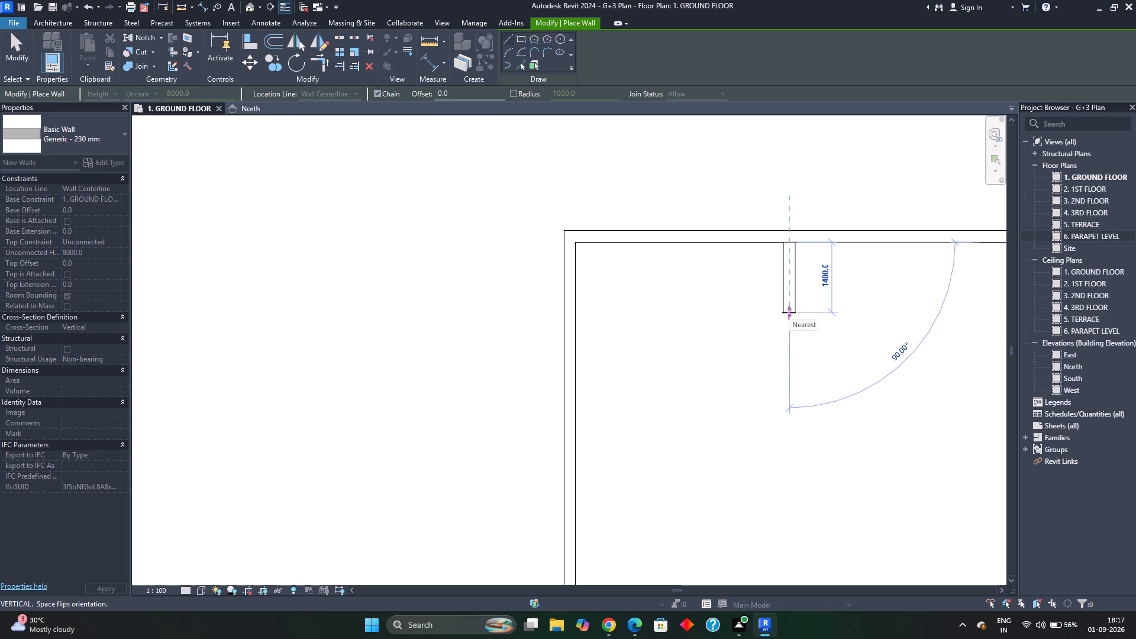
text(16)
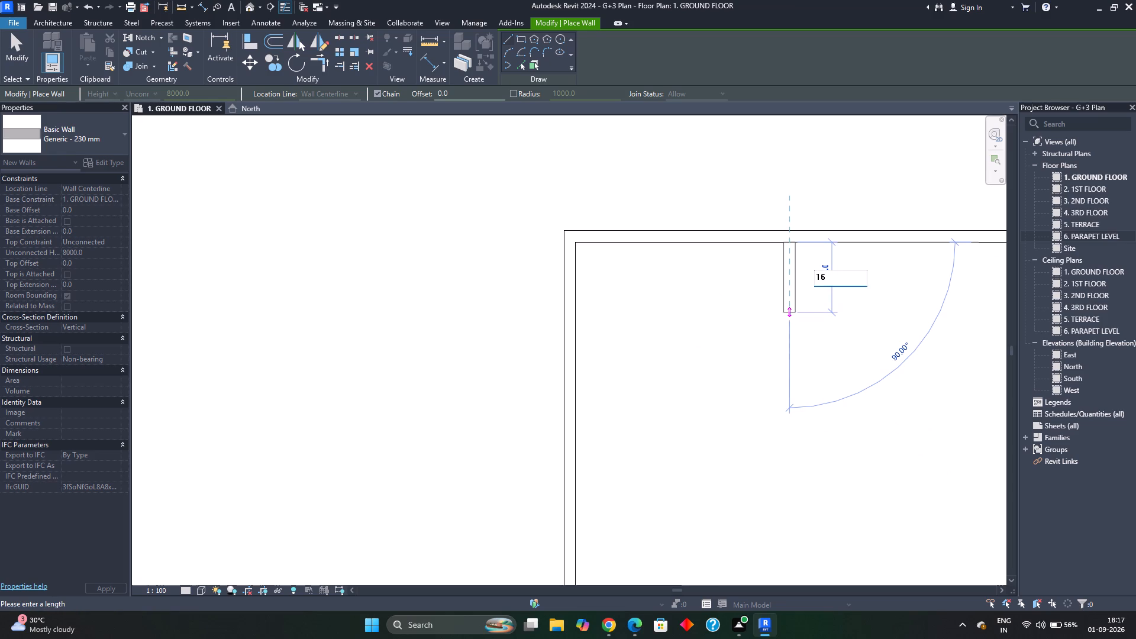
key(apostrophe)
key(Return)
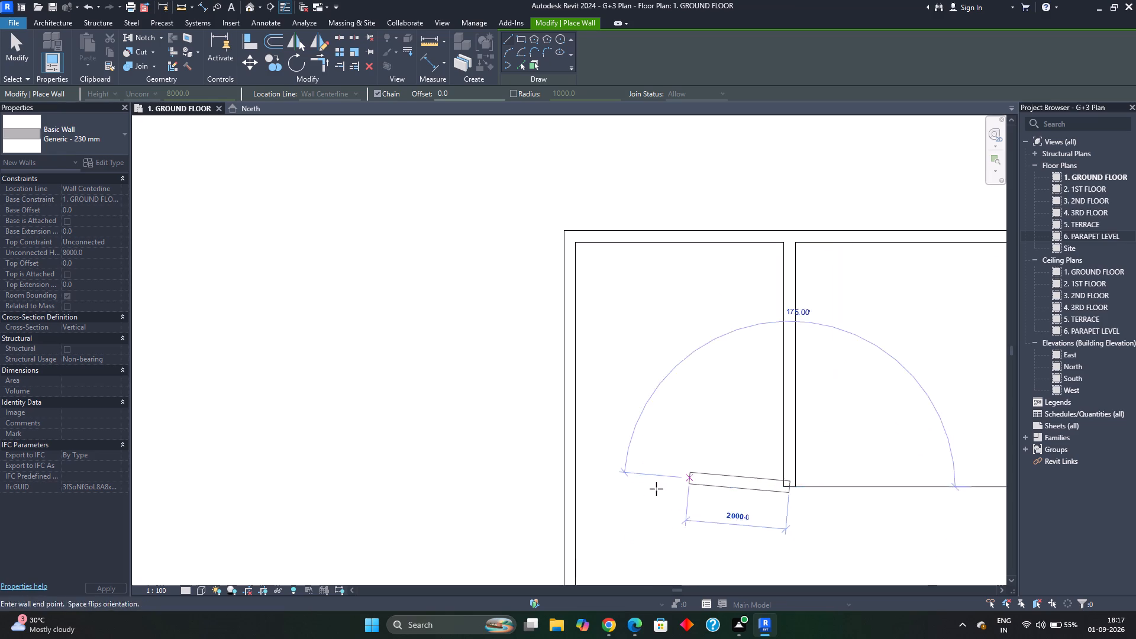
Close off the northwest room with a horizontal wall from the interior wall's south end to the west exterior wall.
click(573, 488)
key(Escape)
key(Escape)
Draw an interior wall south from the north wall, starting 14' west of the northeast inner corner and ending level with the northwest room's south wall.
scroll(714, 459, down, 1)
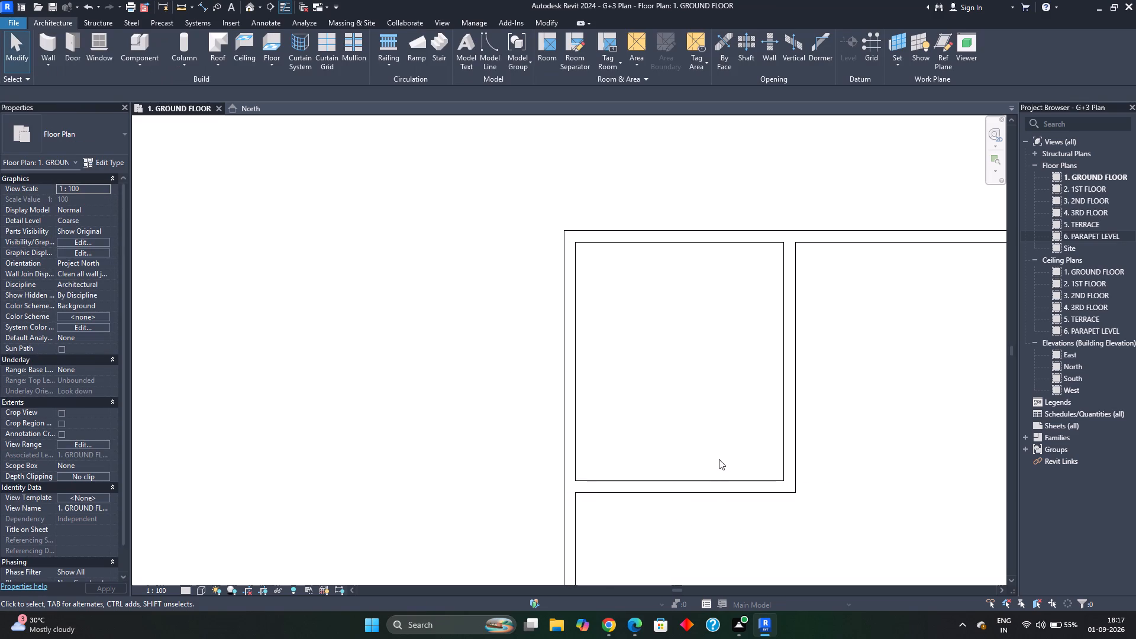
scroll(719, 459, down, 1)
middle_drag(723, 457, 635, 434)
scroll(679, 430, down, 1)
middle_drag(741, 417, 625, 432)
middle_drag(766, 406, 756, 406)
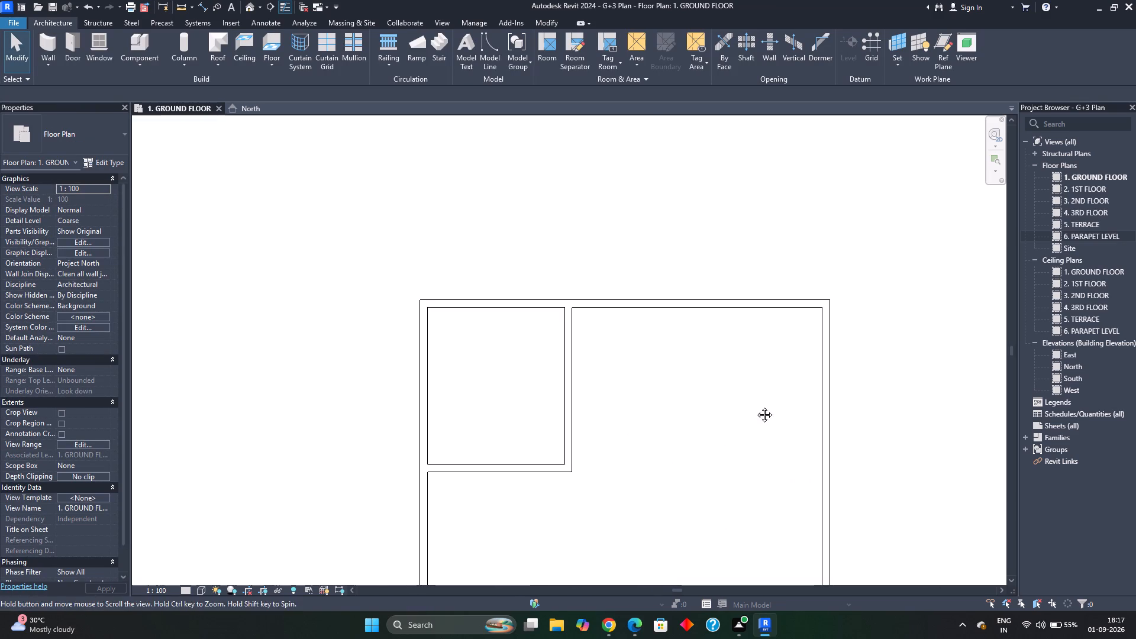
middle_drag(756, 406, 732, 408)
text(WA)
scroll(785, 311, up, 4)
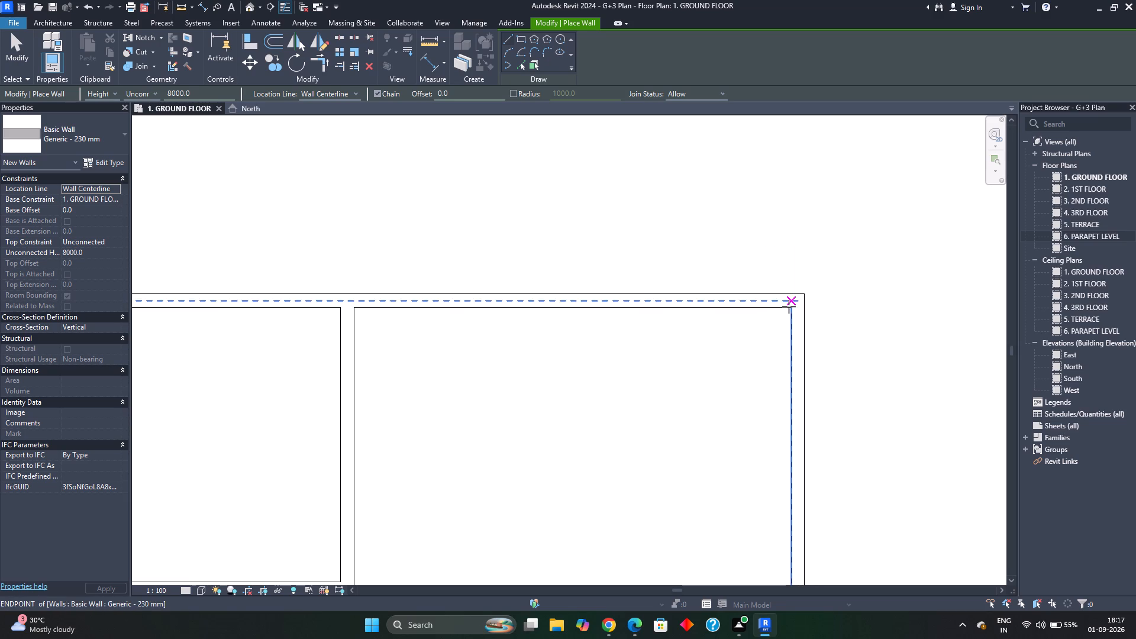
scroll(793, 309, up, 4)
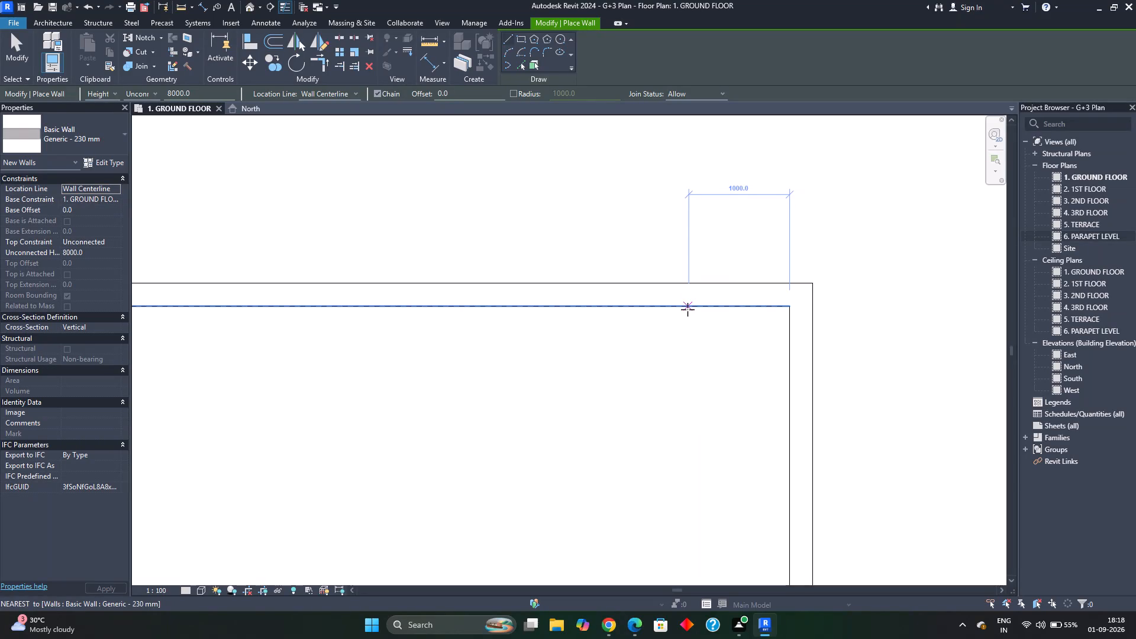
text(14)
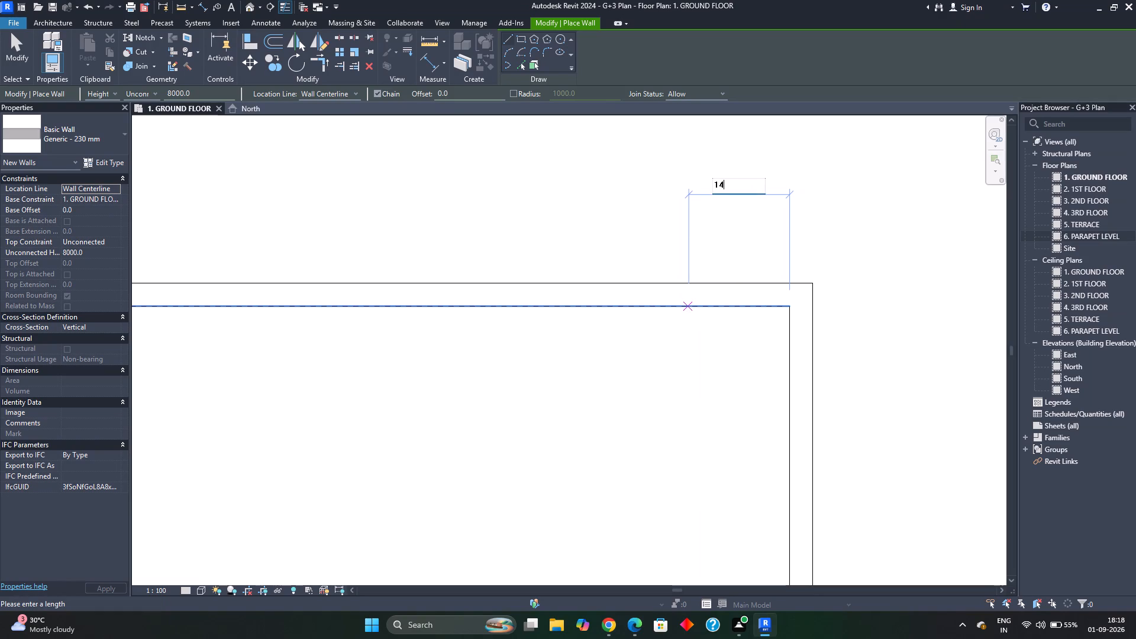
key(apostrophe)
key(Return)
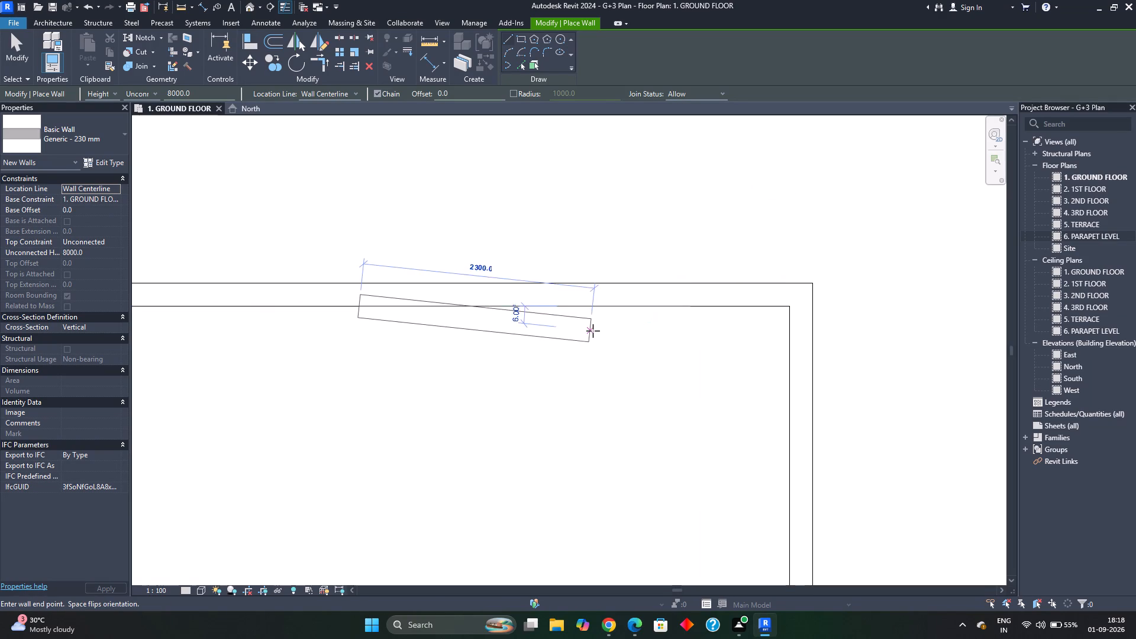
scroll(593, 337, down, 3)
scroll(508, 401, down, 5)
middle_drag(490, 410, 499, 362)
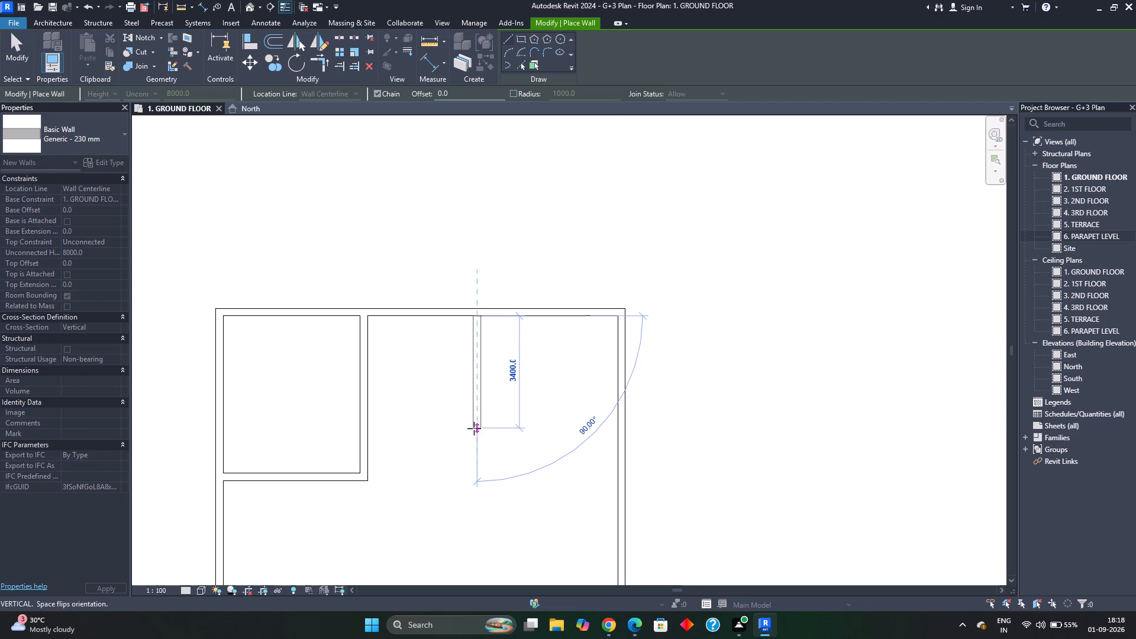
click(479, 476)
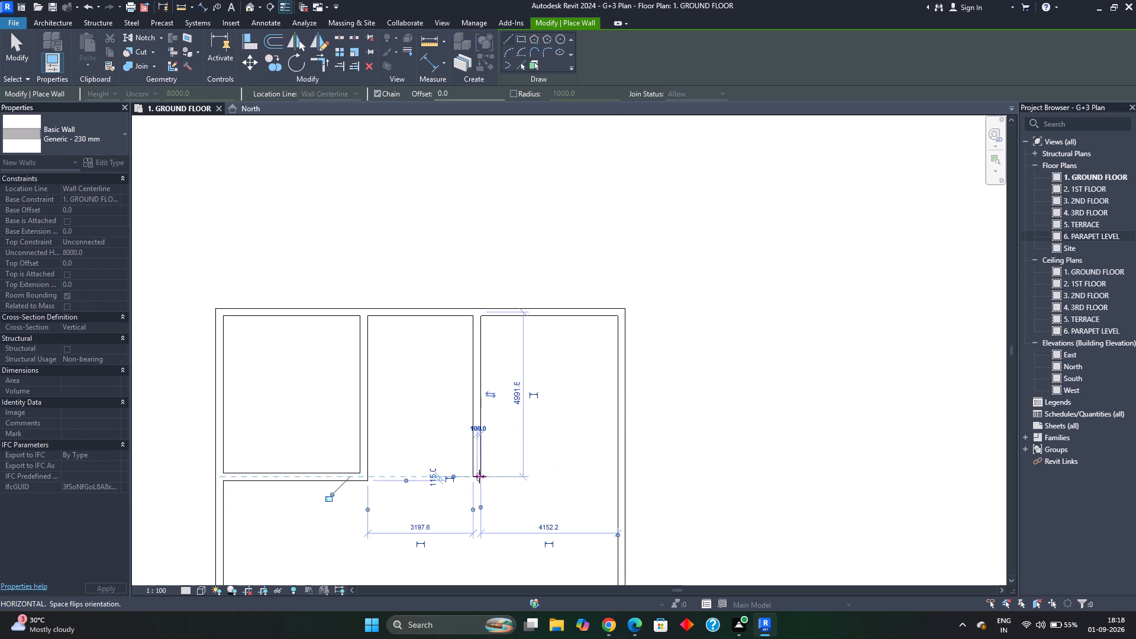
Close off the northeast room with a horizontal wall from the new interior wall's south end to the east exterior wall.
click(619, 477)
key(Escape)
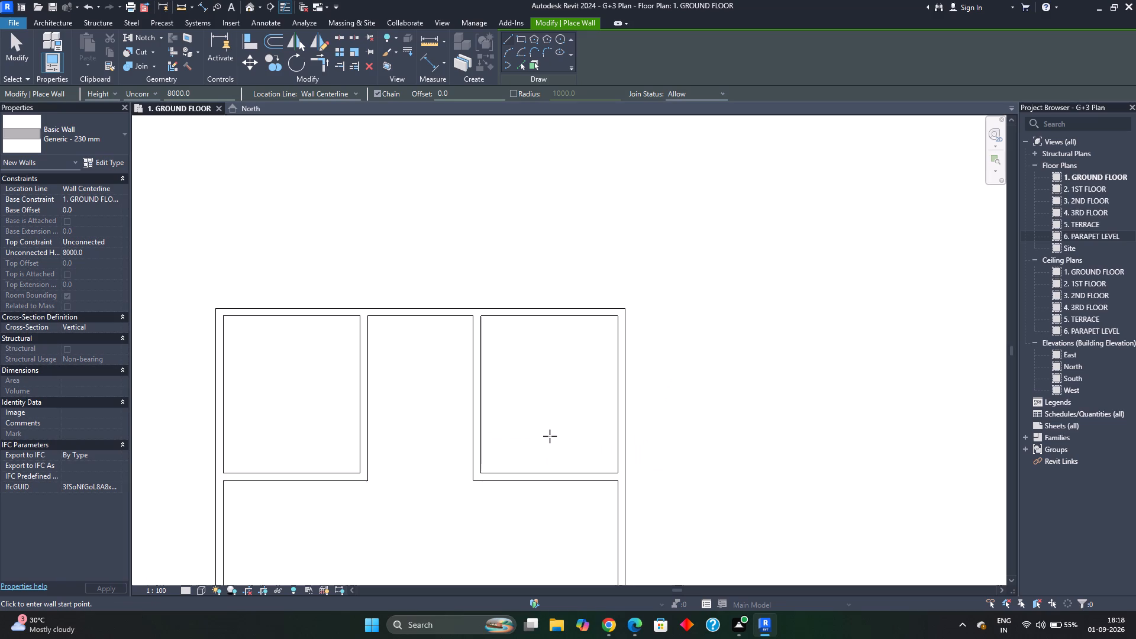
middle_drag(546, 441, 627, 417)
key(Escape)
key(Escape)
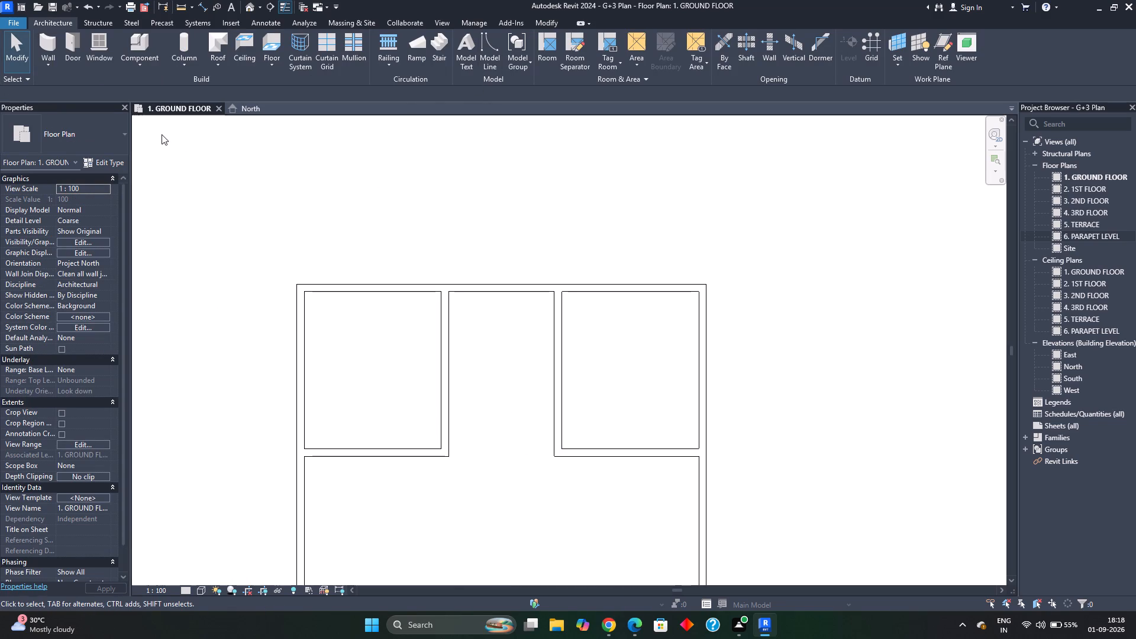
Measure the northwest room's inner width between wall faces with an aligned dimension, without placing it.
key(d)
key(i)
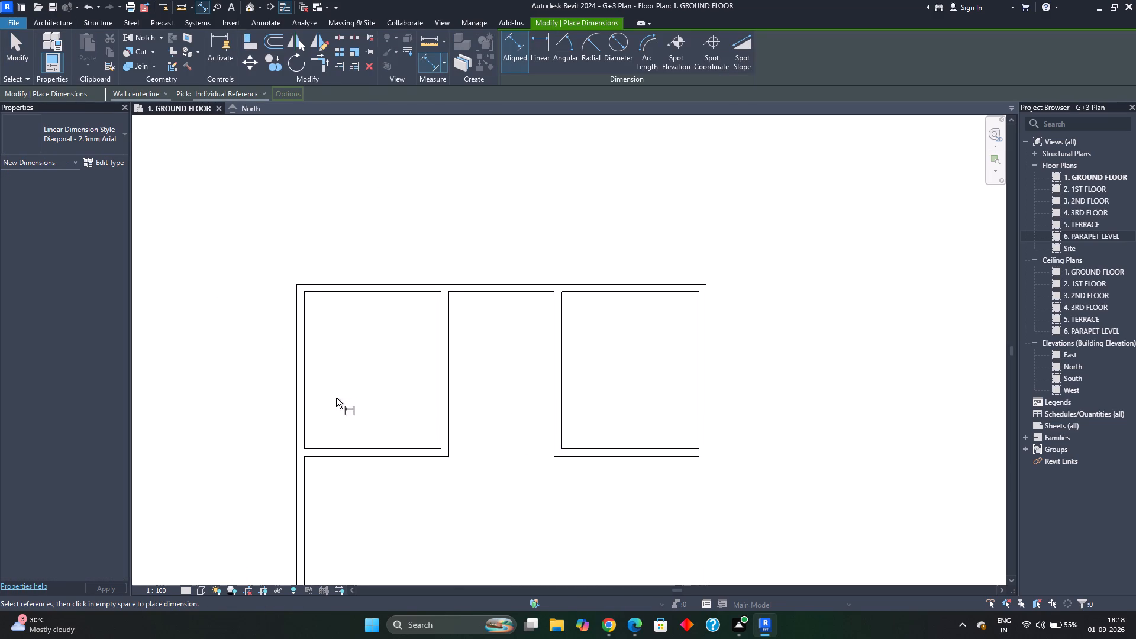
key(Tab)
key(Tab)
key(Tab)
key(Tab)
key(Tab)
click(305, 397)
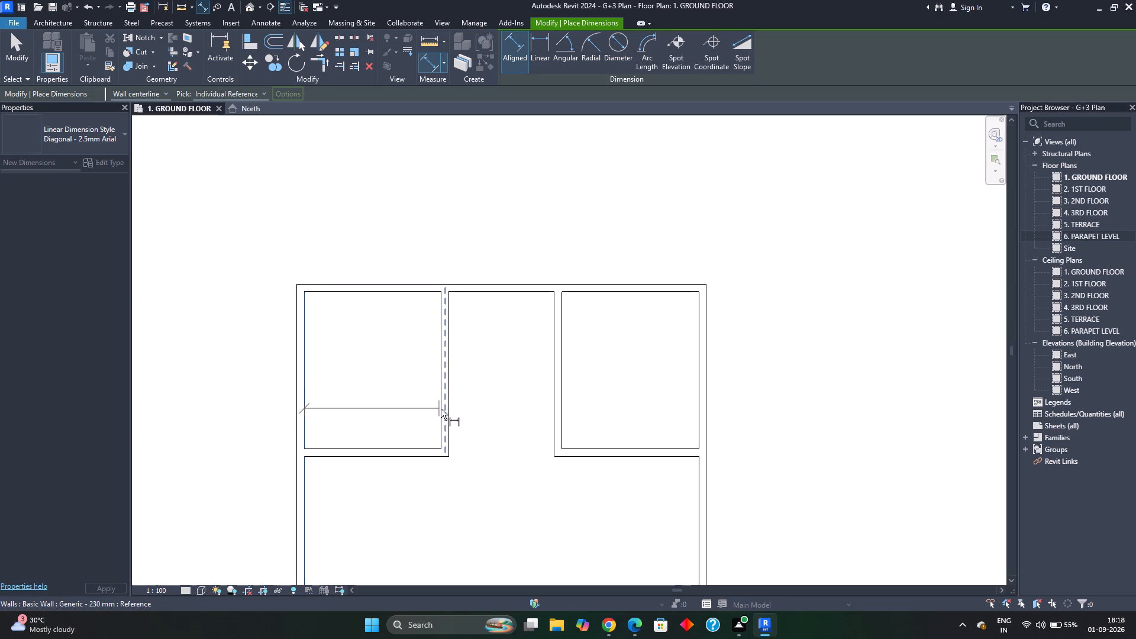
key(Tab)
click(441, 408)
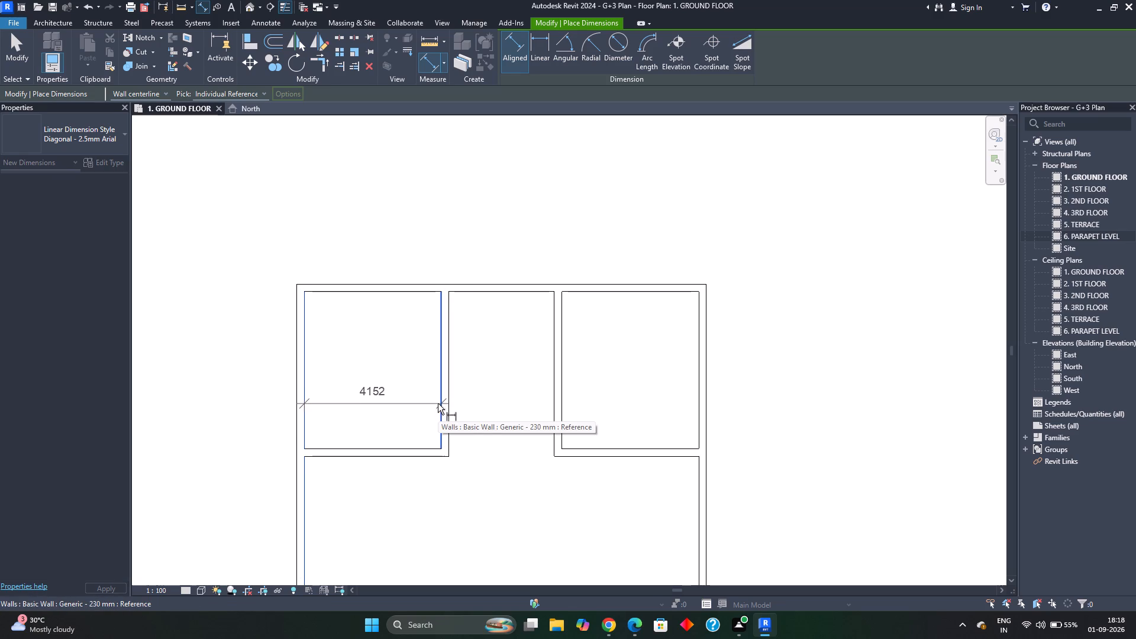
key(Escape)
Measure the northeast room's inner width between wall faces with an aligned dimension, without placing it.
key(Tab)
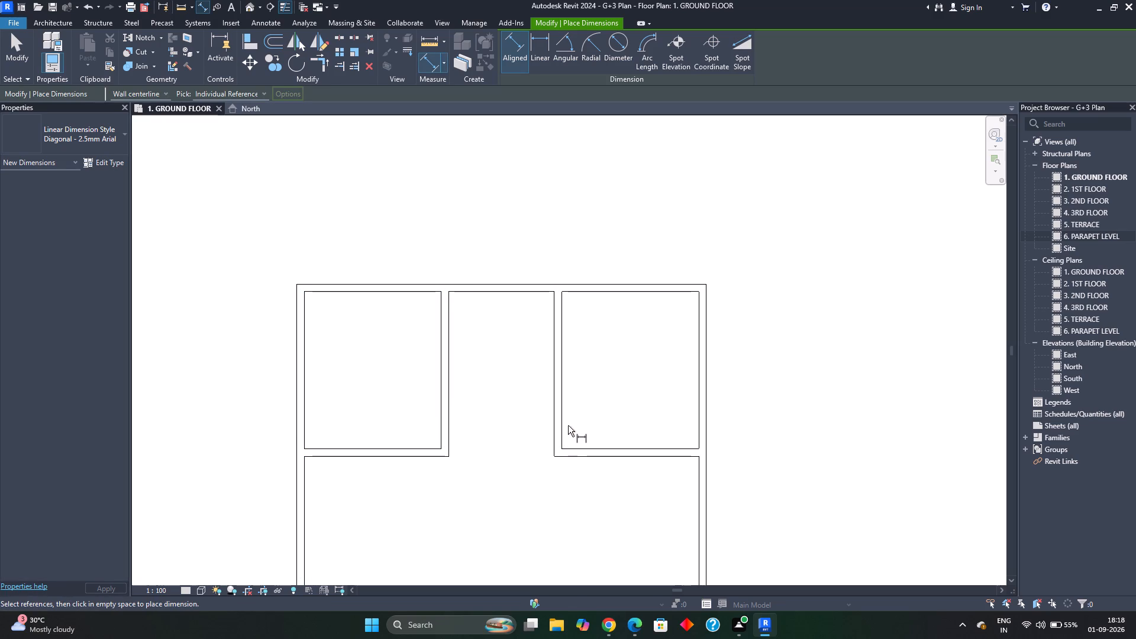
key(Tab)
click(561, 420)
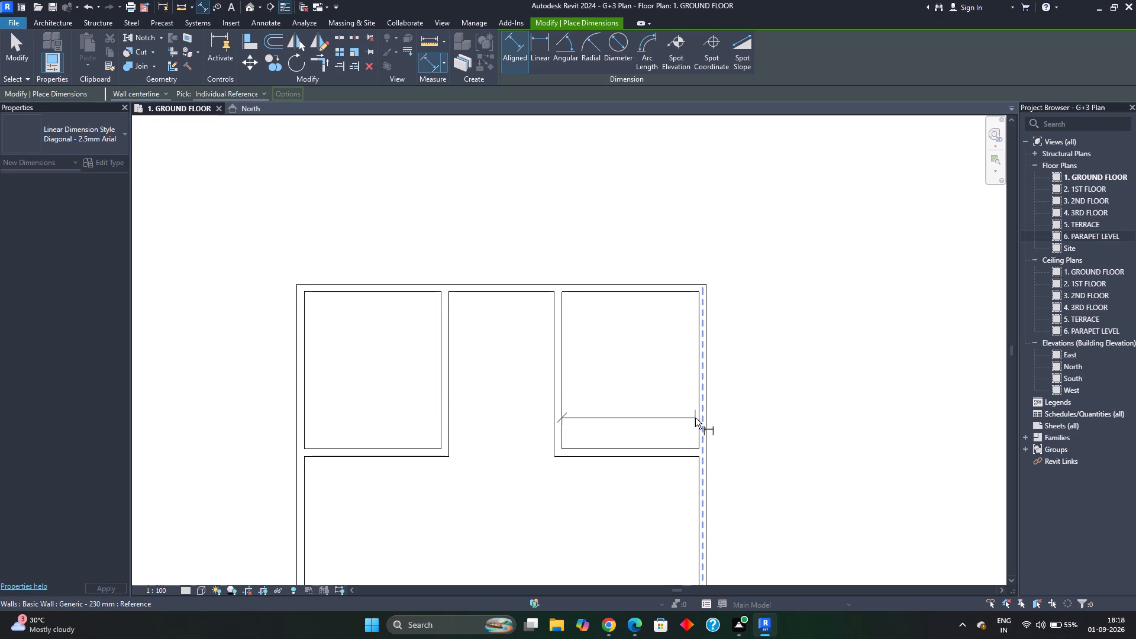
key(Tab)
click(699, 420)
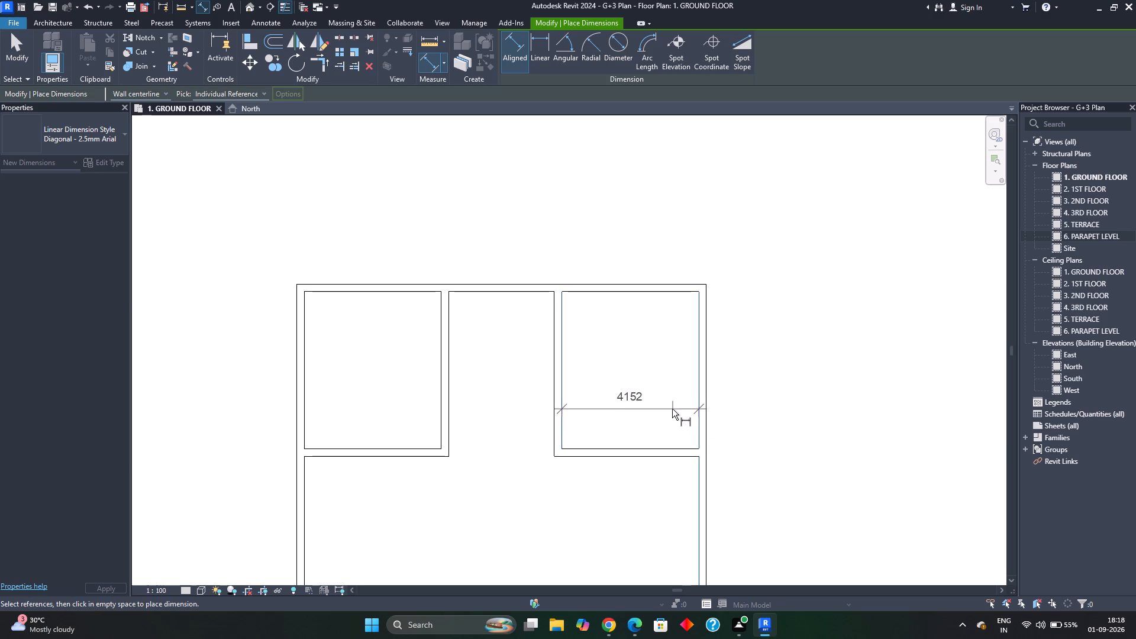
key(Escape)
key(Escape)
key(Escape)
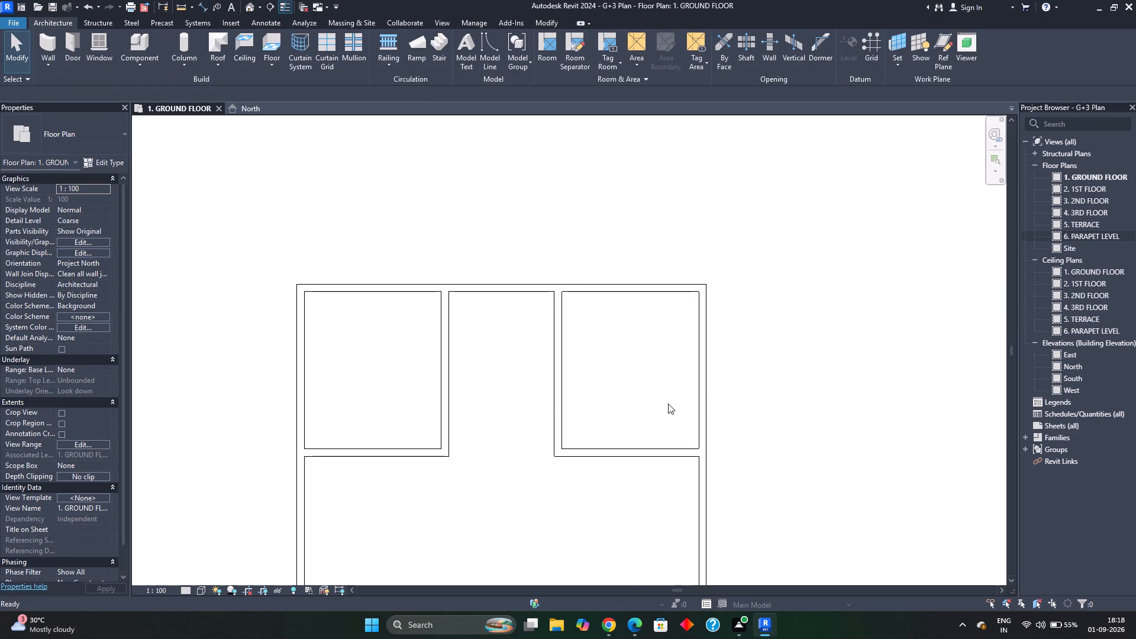
Undo the interior walls of both the northeast and northwest rooms, back to the bare exterior rectangle.
key(ctrl+z)
key(ctrl+z)
key(ctrl+z)
key(ctrl+z)
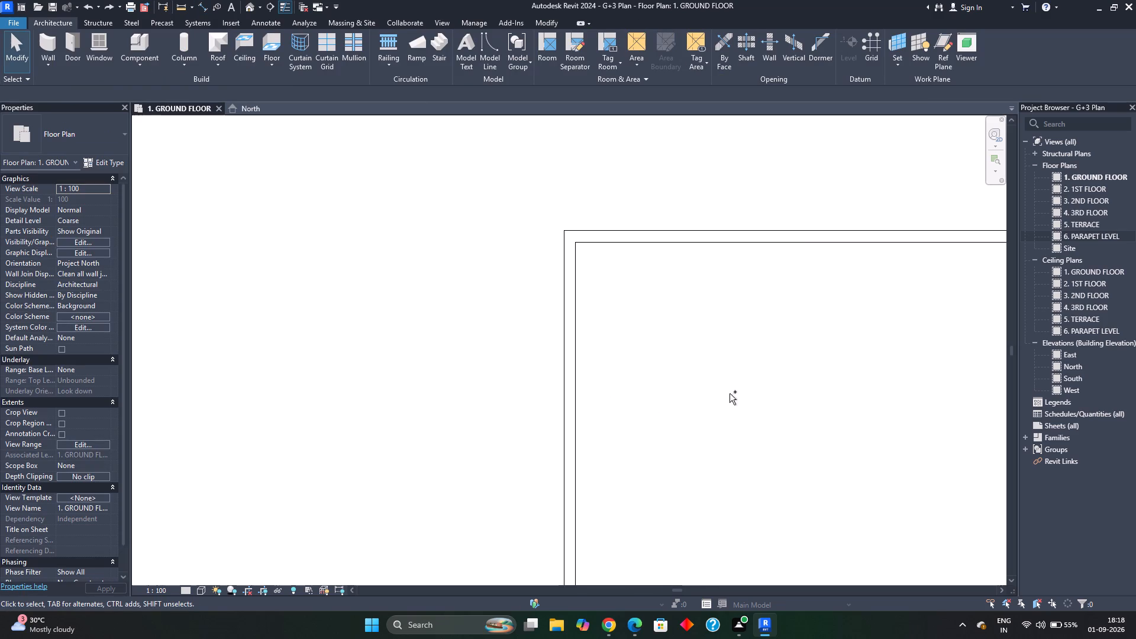
Draw a 14' interior wall running south from the north wall, starting 16' east of the northwest inner corner.
middle_drag(643, 359, 569, 398)
scroll(569, 398, down, 2)
middle_drag(596, 374, 470, 359)
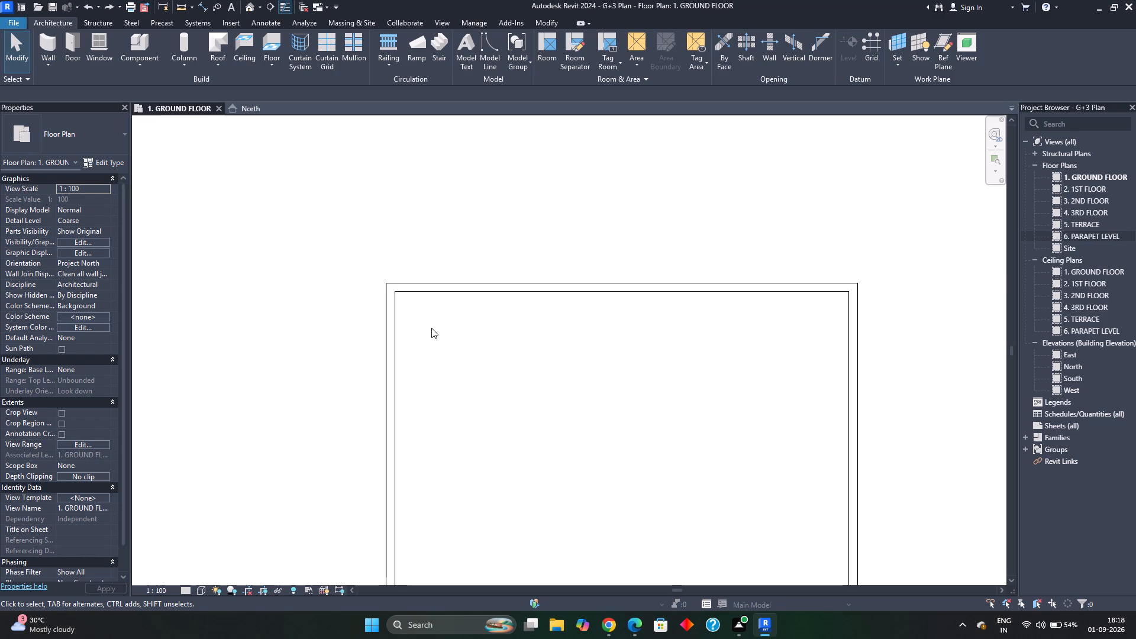
text(WA)
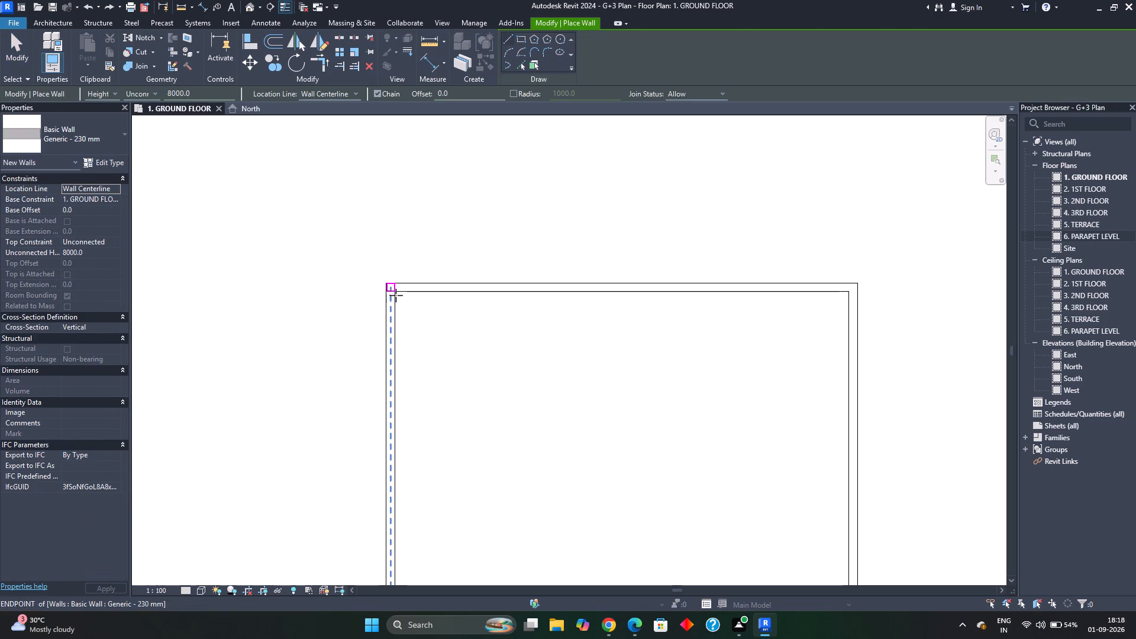
scroll(396, 295, up, 3)
click(395, 292)
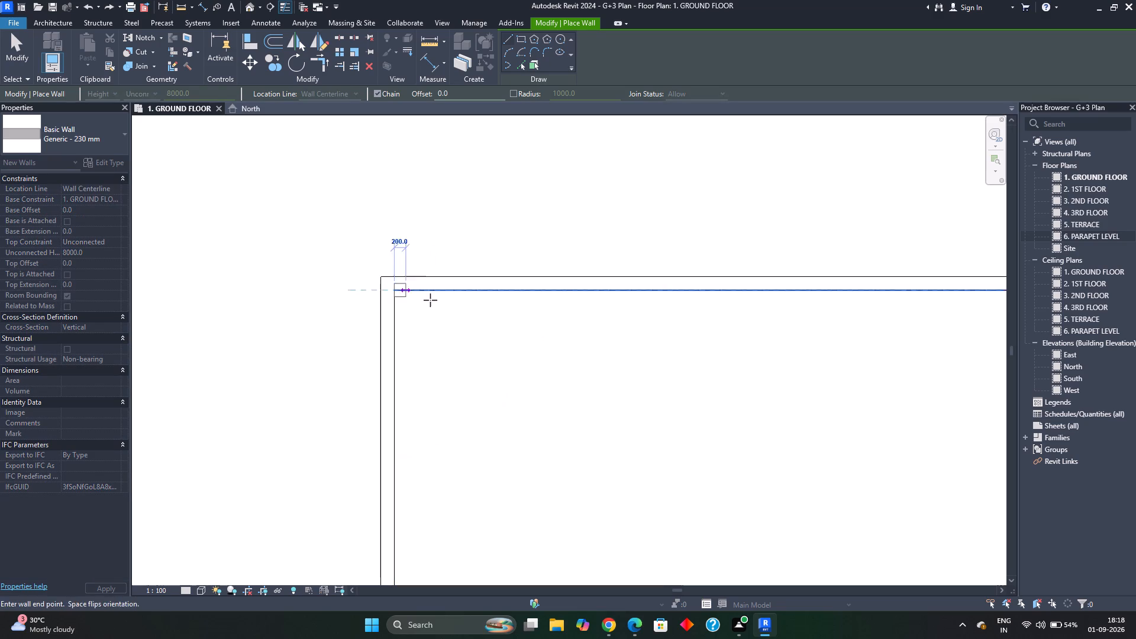
key(Escape)
text(WA)
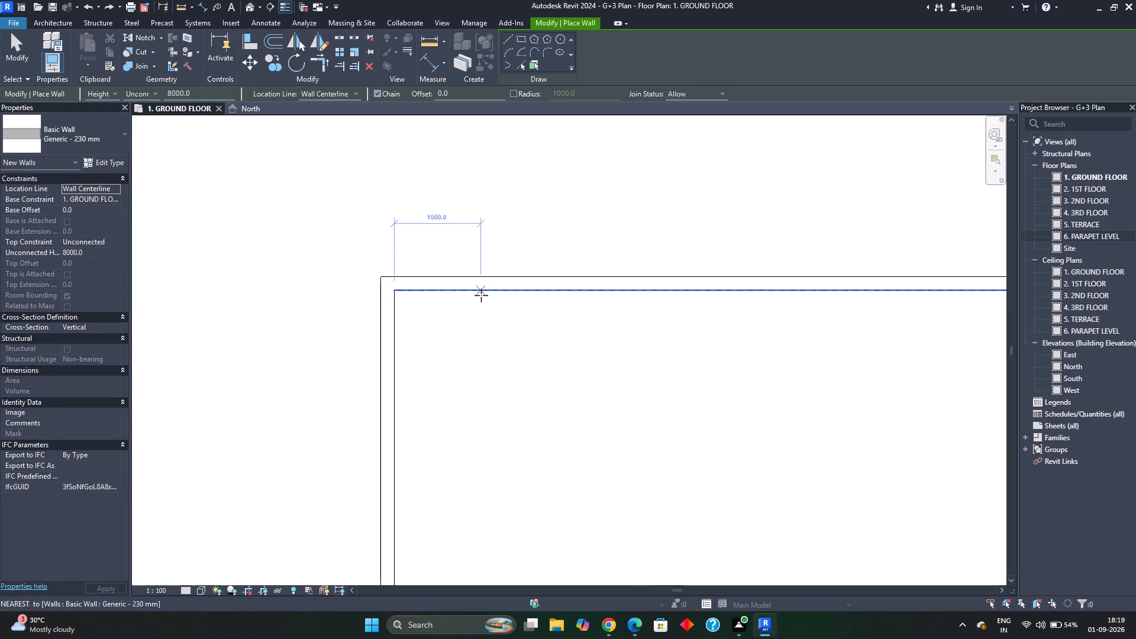
text(14)
key(BackSpace)
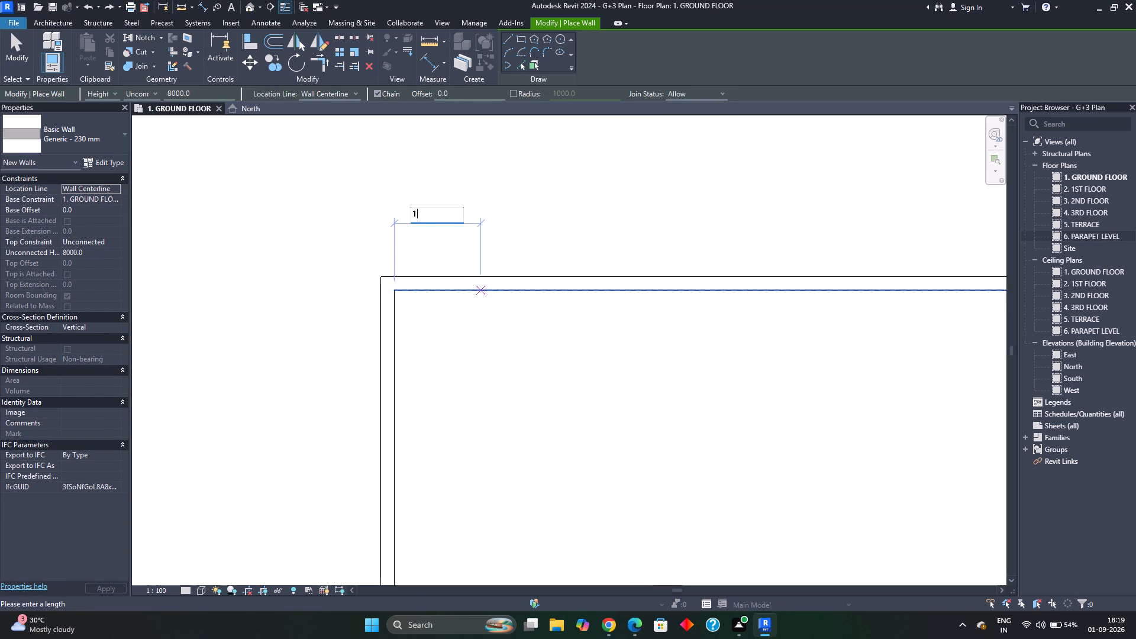
key(6)
key(apostrophe)
key(Return)
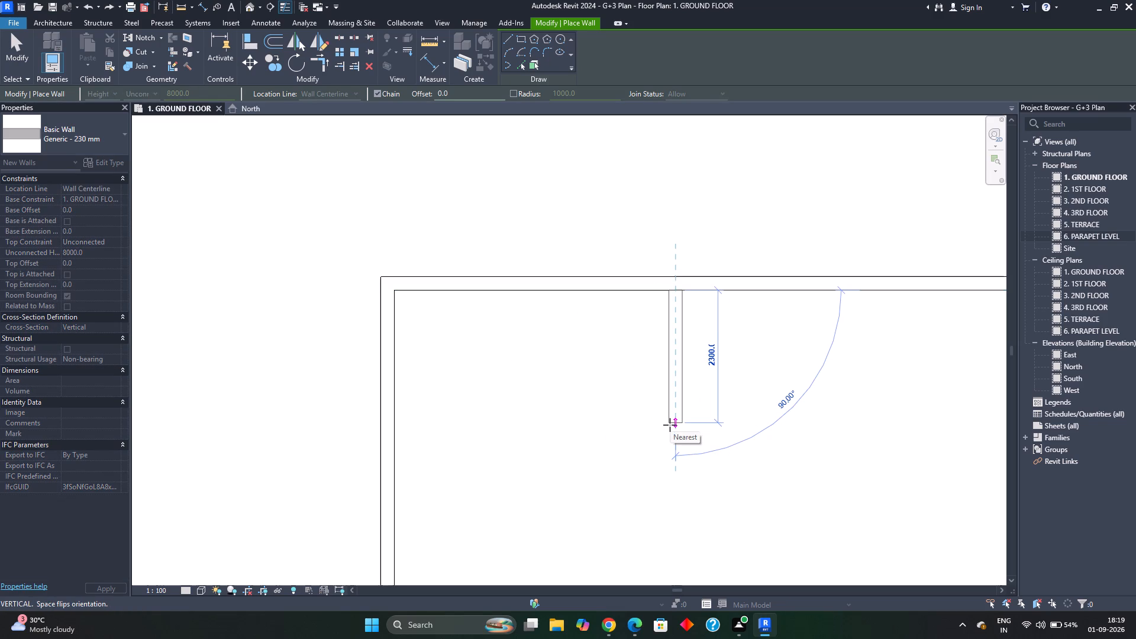
text(14')
key(Return)
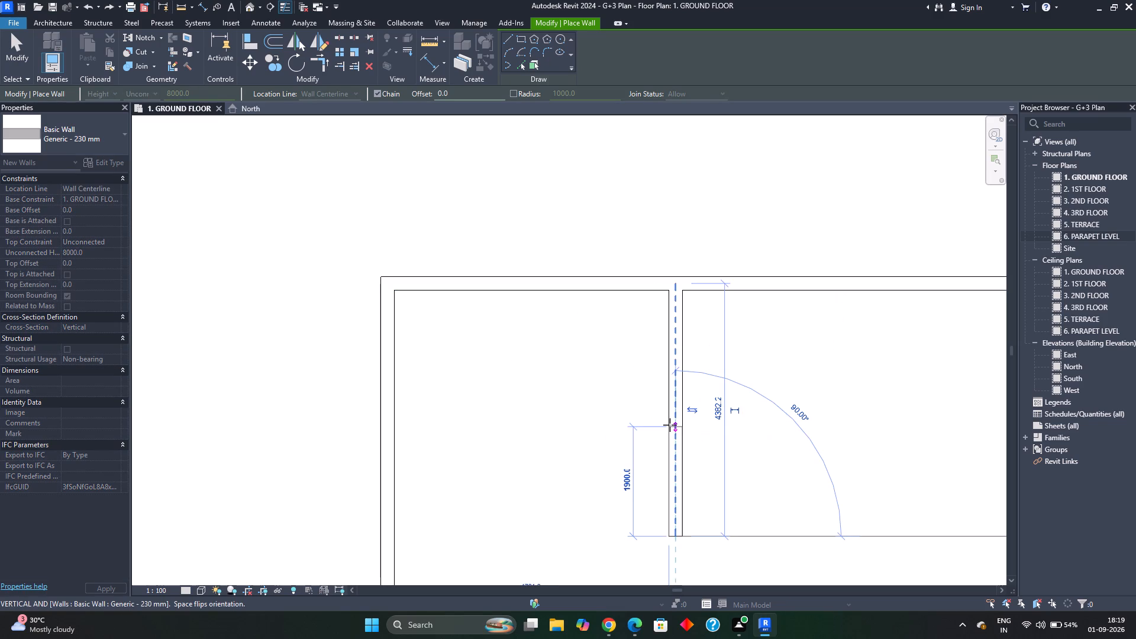
Close off the northwest room with a horizontal wall from the interior wall's south end to the west exterior wall.
click(393, 540)
key(Escape)
Draw a second 14' interior wall running south from the north wall, starting 12' west of the northeast inner corner.
scroll(703, 525, down, 1)
middle_drag(695, 517, 570, 495)
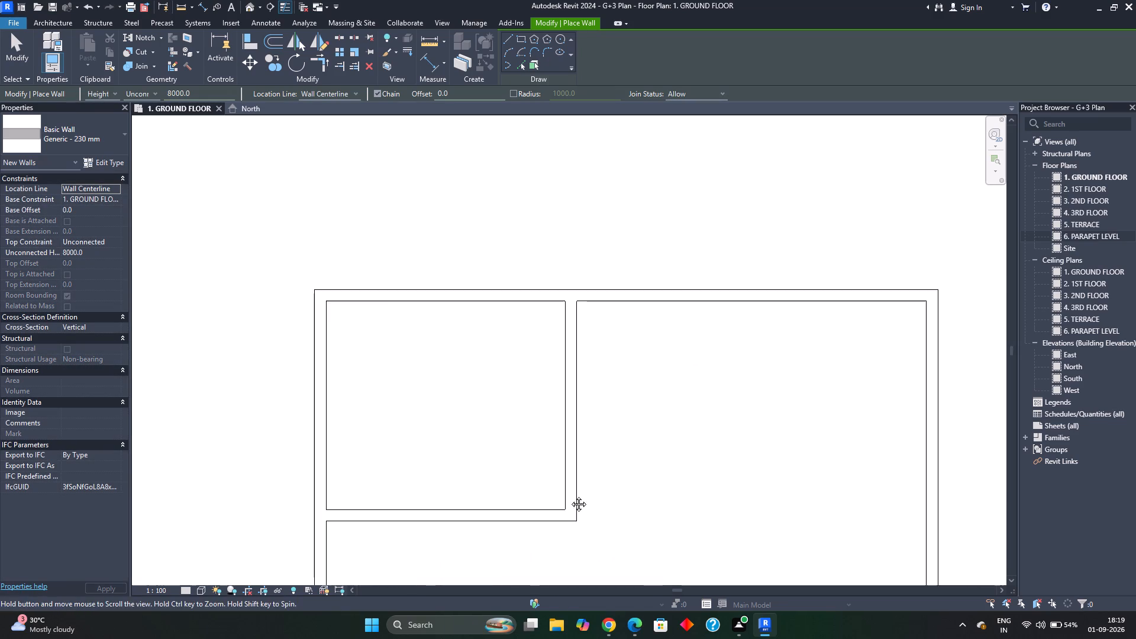
middle_drag(570, 495, 566, 494)
middle_drag(832, 380, 685, 382)
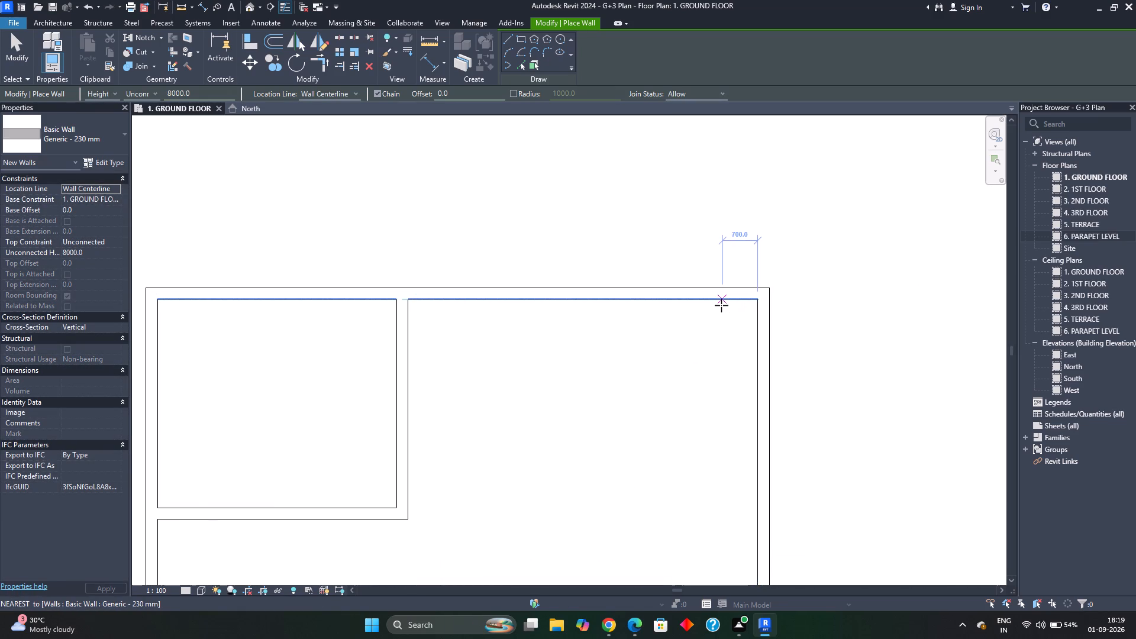
text(12')
key(Return)
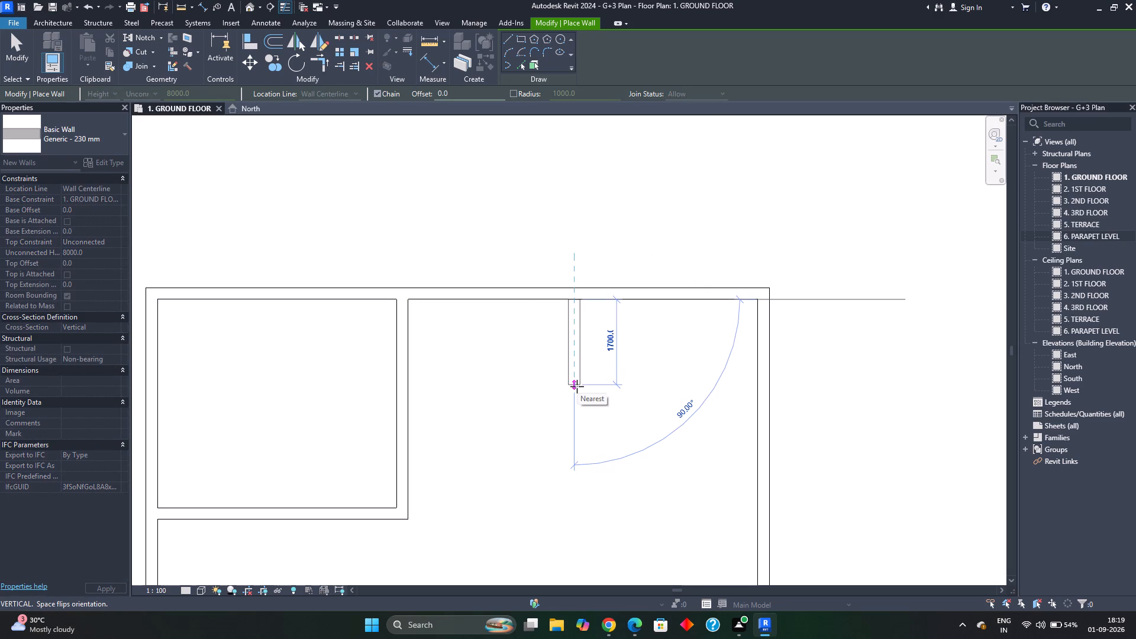
text(14)
key(apostrophe)
key(Return)
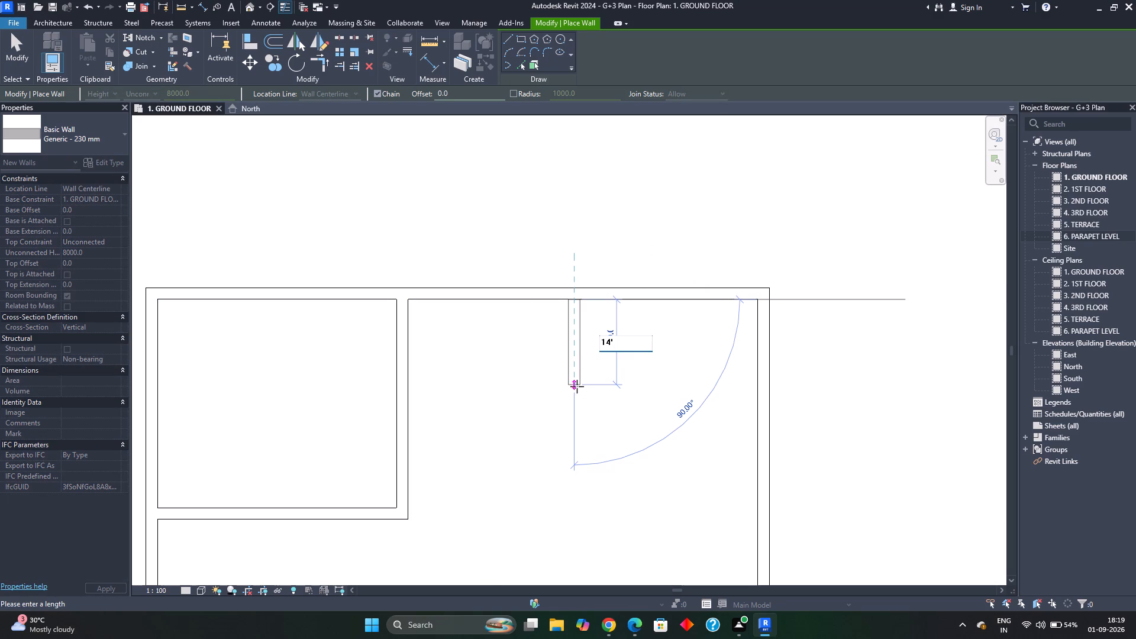
Close off the northeast room with a horizontal wall from the second interior wall's south end to the east exterior wall.
click(757, 514)
key(Escape)
scroll(667, 446, down, 2)
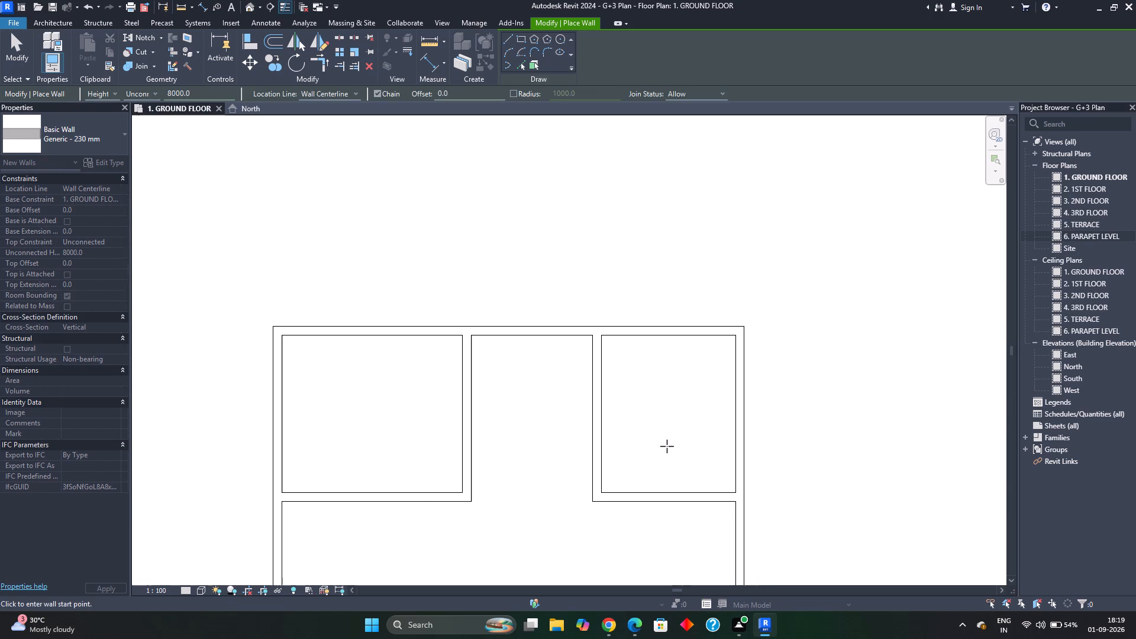
middle_drag(560, 517, 626, 486)
key(Escape)
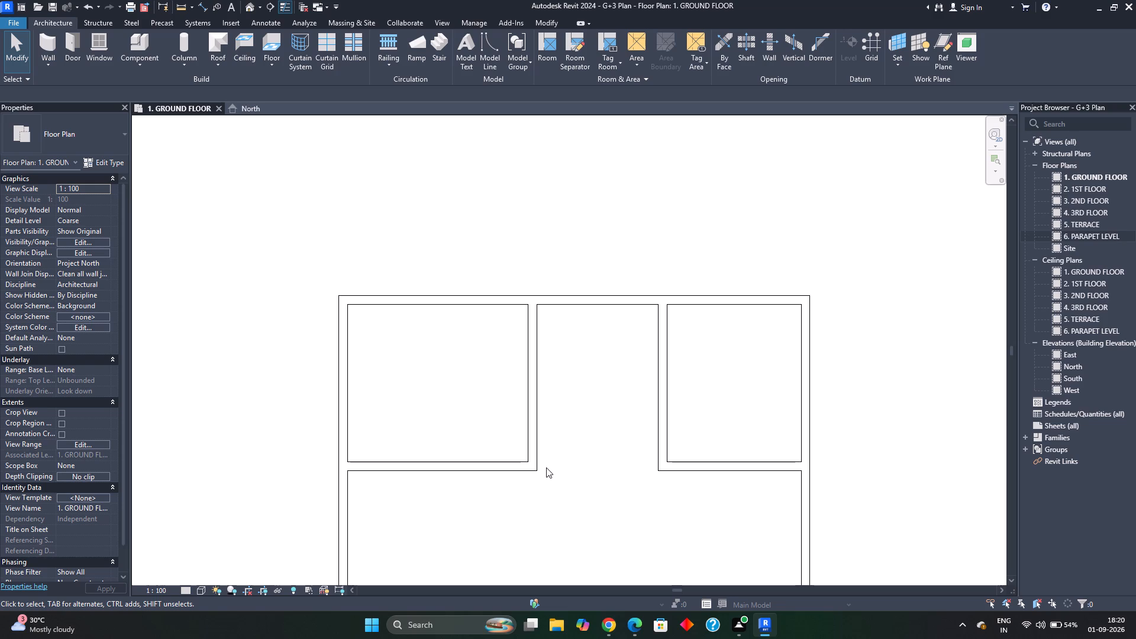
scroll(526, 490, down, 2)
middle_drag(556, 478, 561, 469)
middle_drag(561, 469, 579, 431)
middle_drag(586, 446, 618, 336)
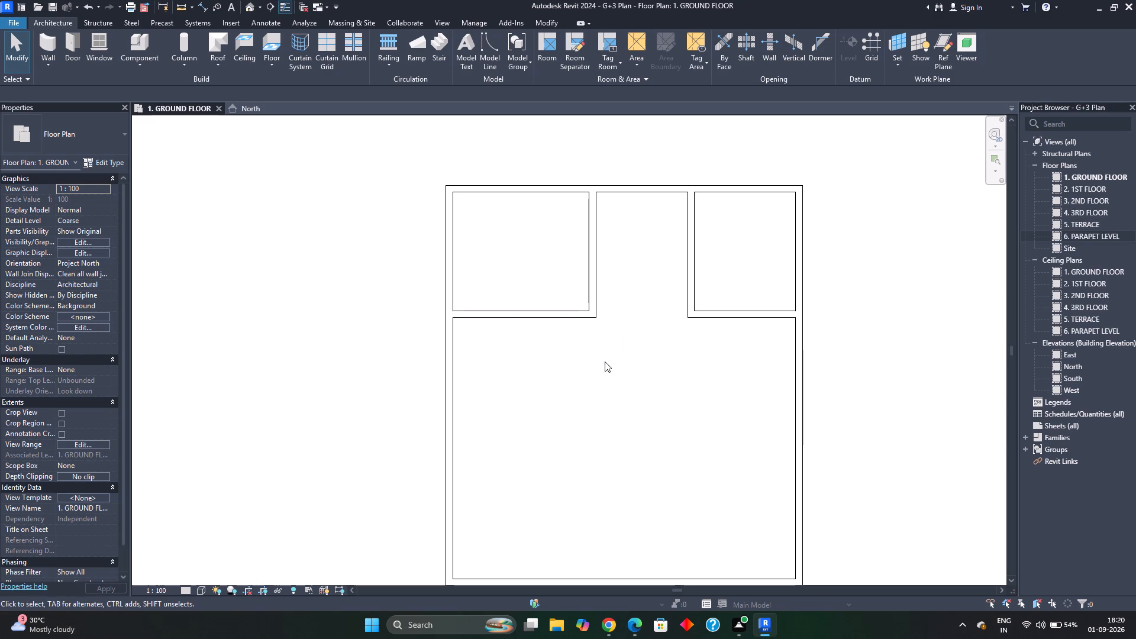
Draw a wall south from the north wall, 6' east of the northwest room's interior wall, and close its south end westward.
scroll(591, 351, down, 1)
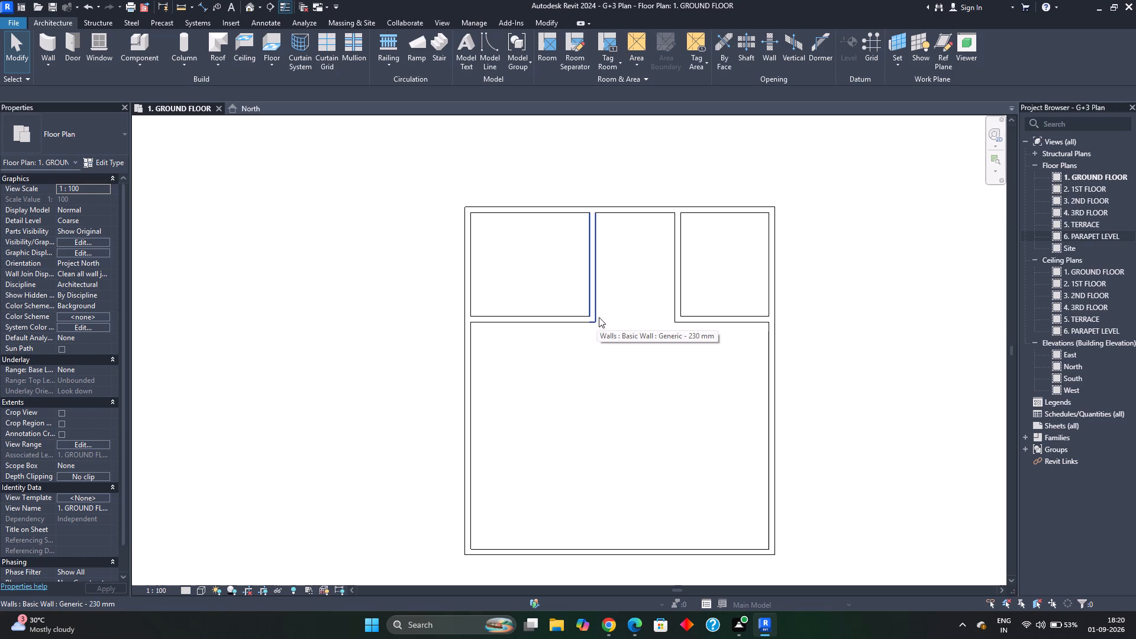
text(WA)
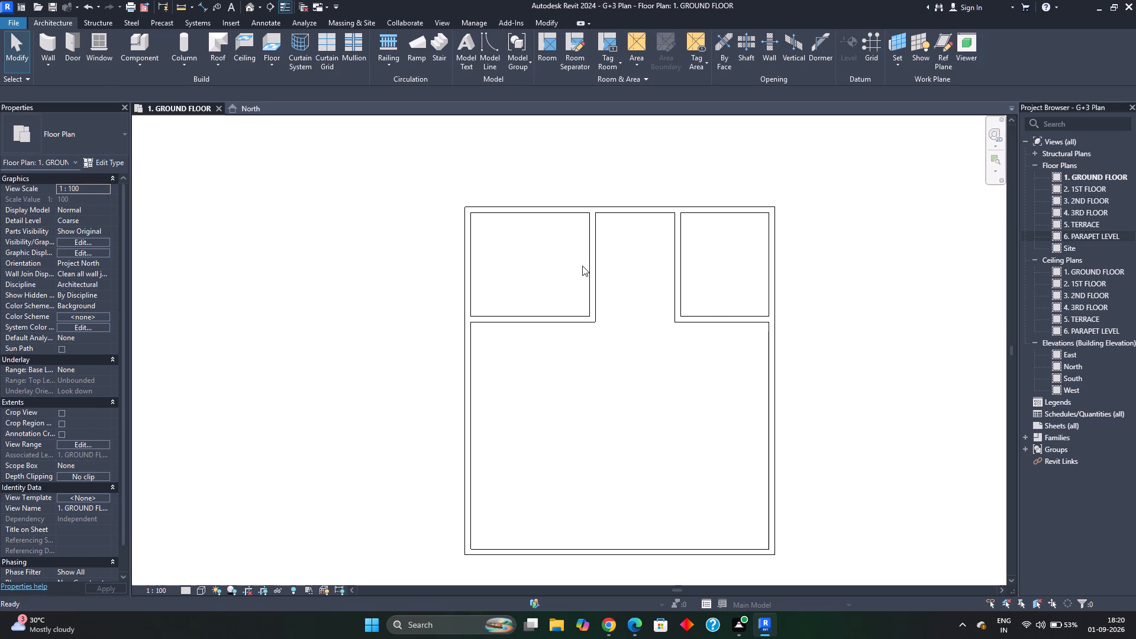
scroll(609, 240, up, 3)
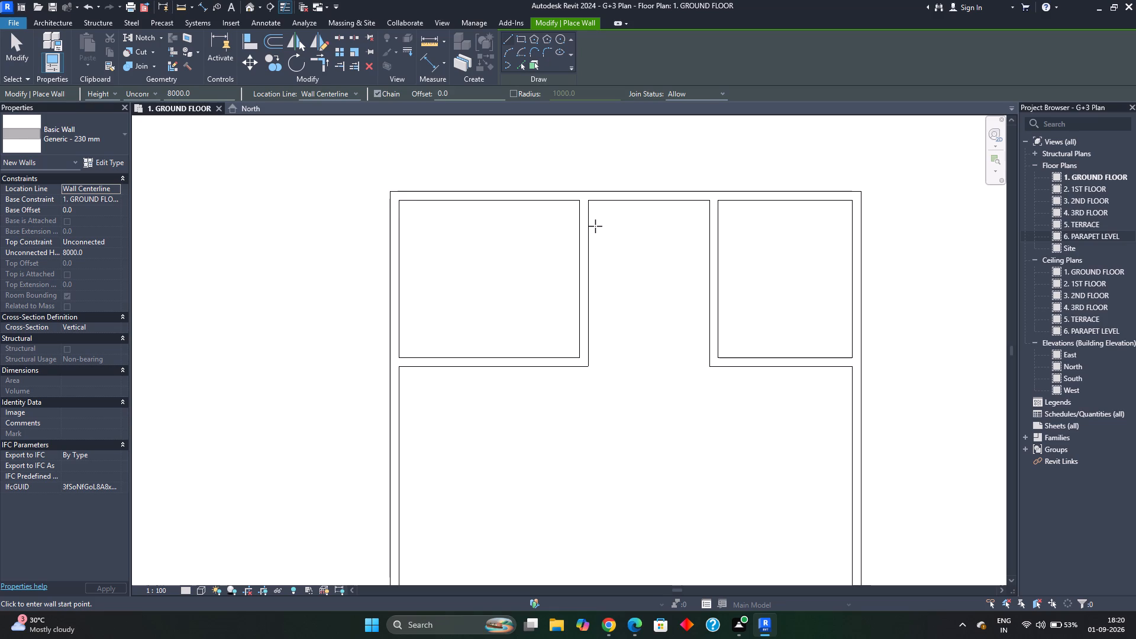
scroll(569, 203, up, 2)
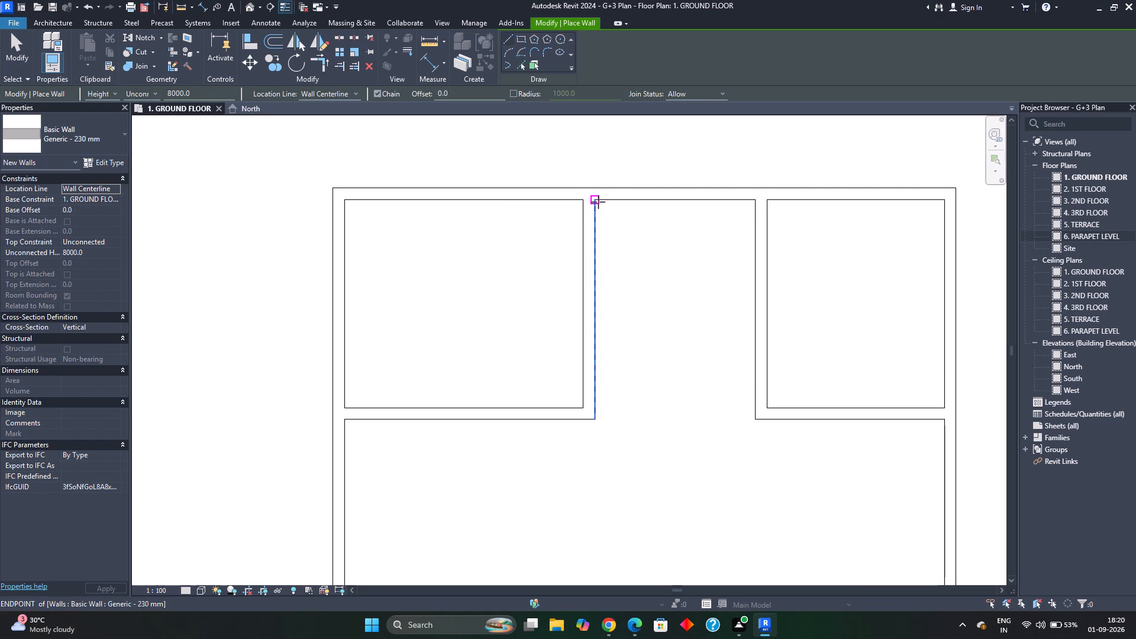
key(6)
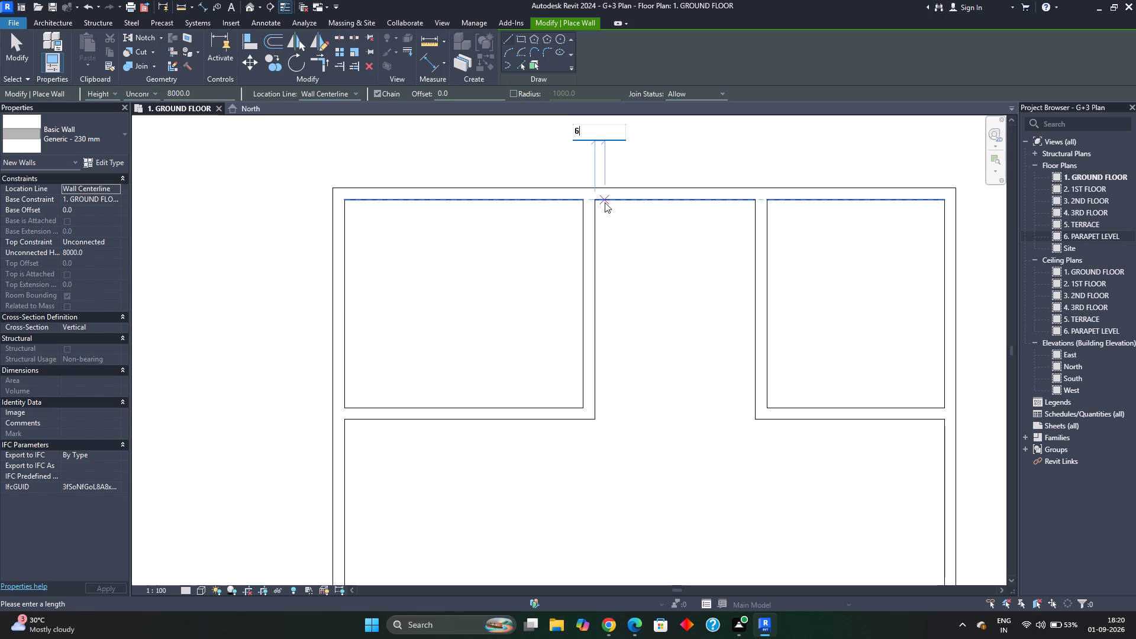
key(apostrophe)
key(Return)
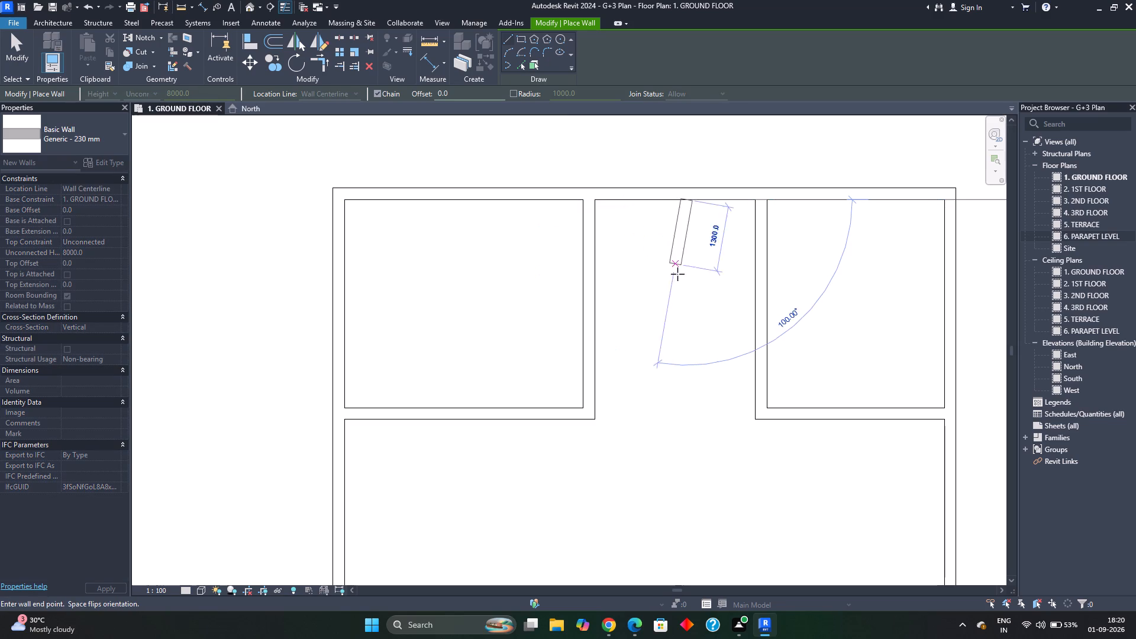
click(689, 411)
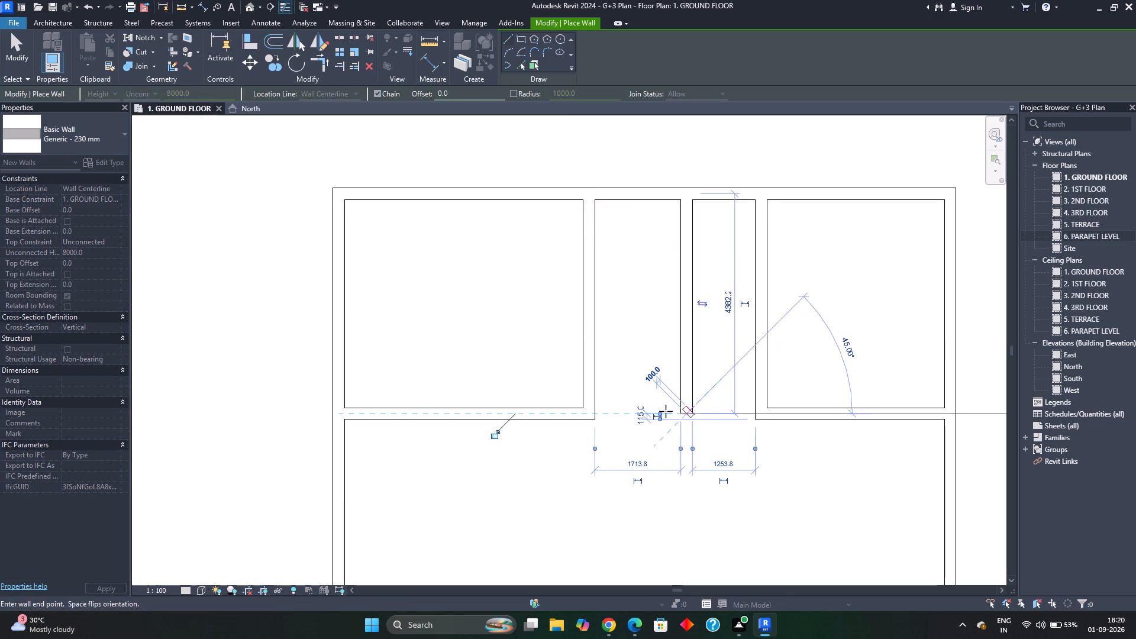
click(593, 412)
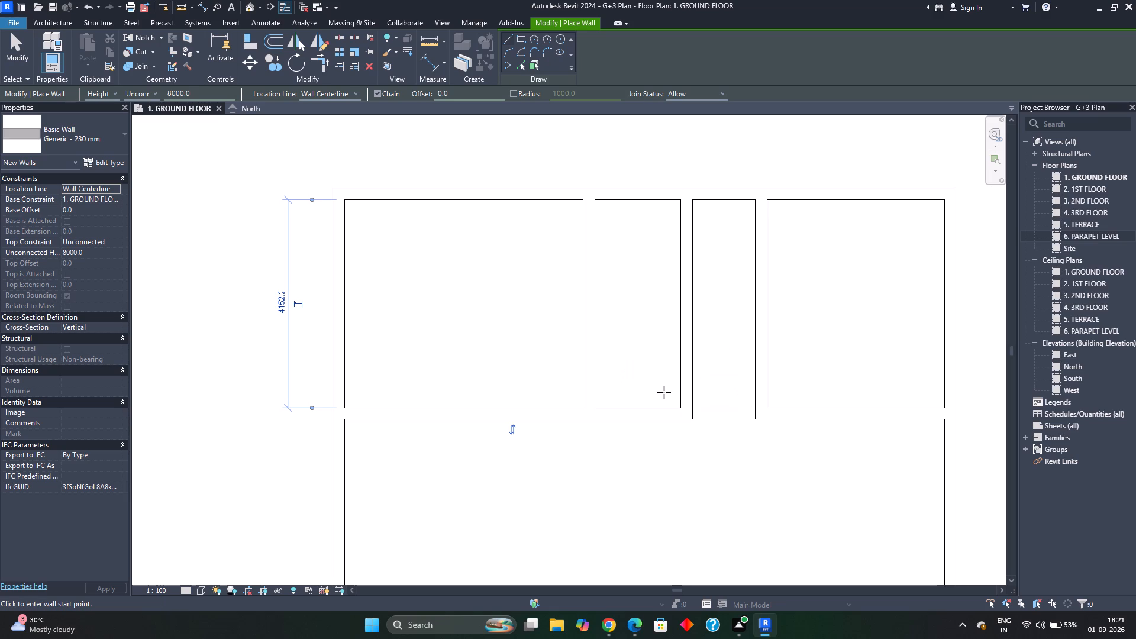
Undo all the interior walls back to the bare exterior wall outline.
key(ctrl+z)
key(ctrl+z)
key(ctrl+z)
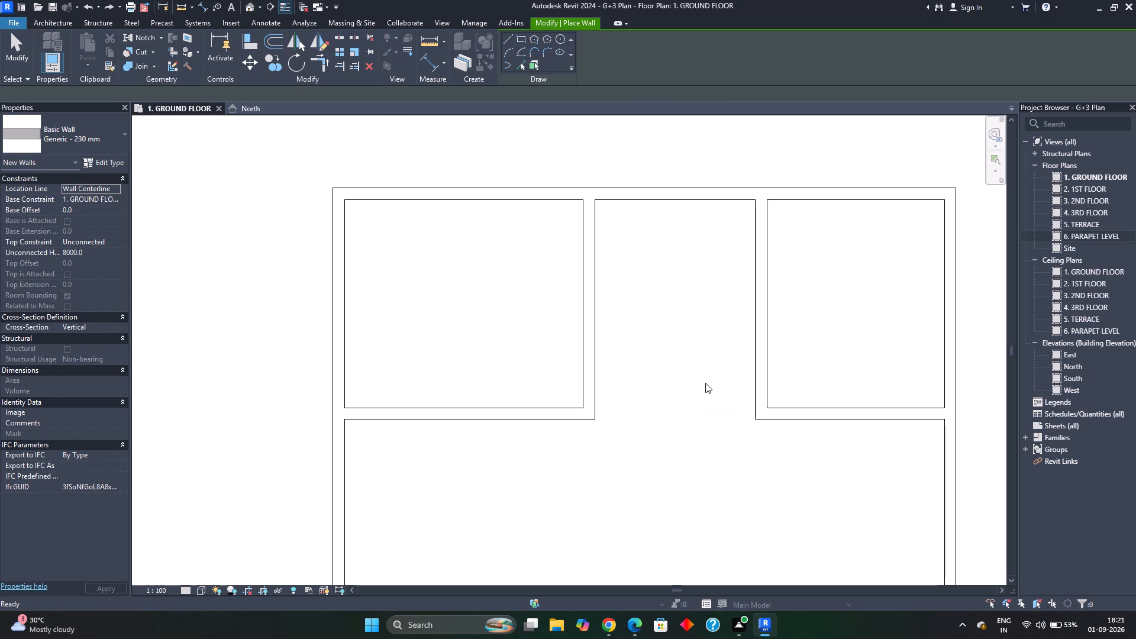
key(ctrl+z)
key(ctrl+z)
key(ctrl+z)
scroll(723, 391, down, 2)
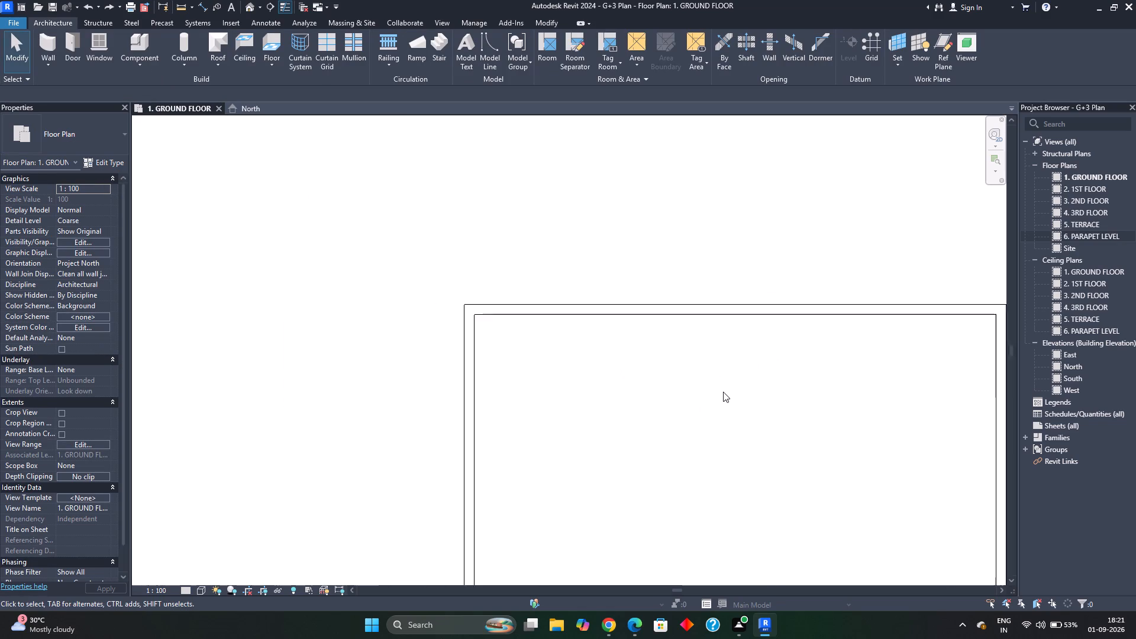
scroll(723, 392, down, 2)
middle_drag(752, 401, 731, 344)
scroll(719, 386, down, 2)
middle_drag(719, 382, 723, 319)
middle_drag(711, 393, 708, 361)
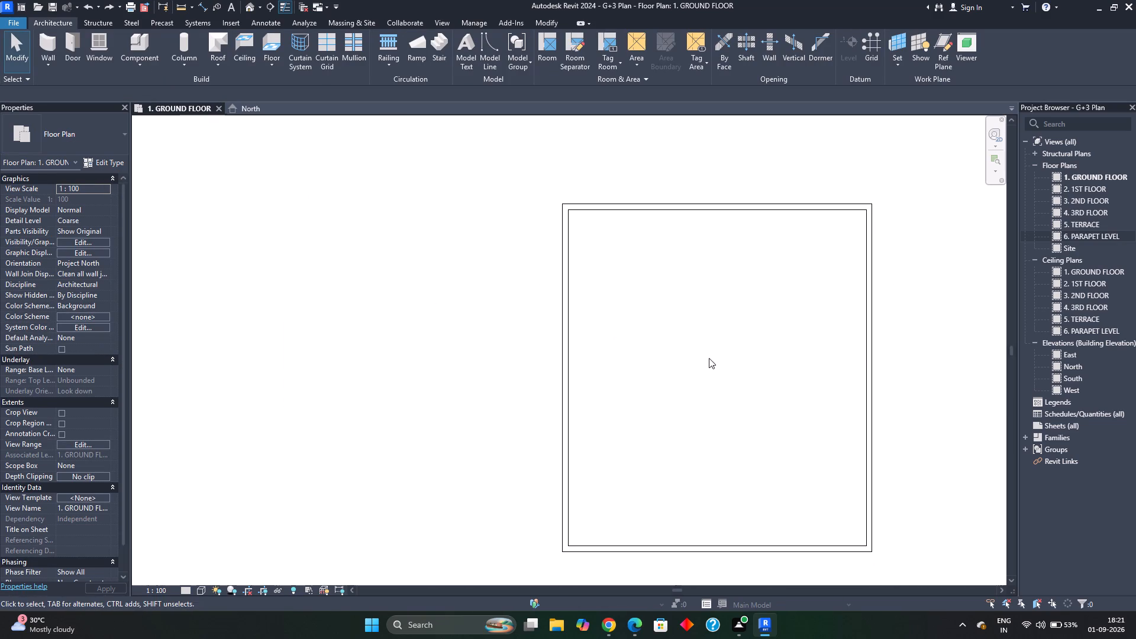
key(Escape)
key(Escape)
Duplicate the Generic - 230 mm wall type as "Generic - 115 mm".
text(WA)
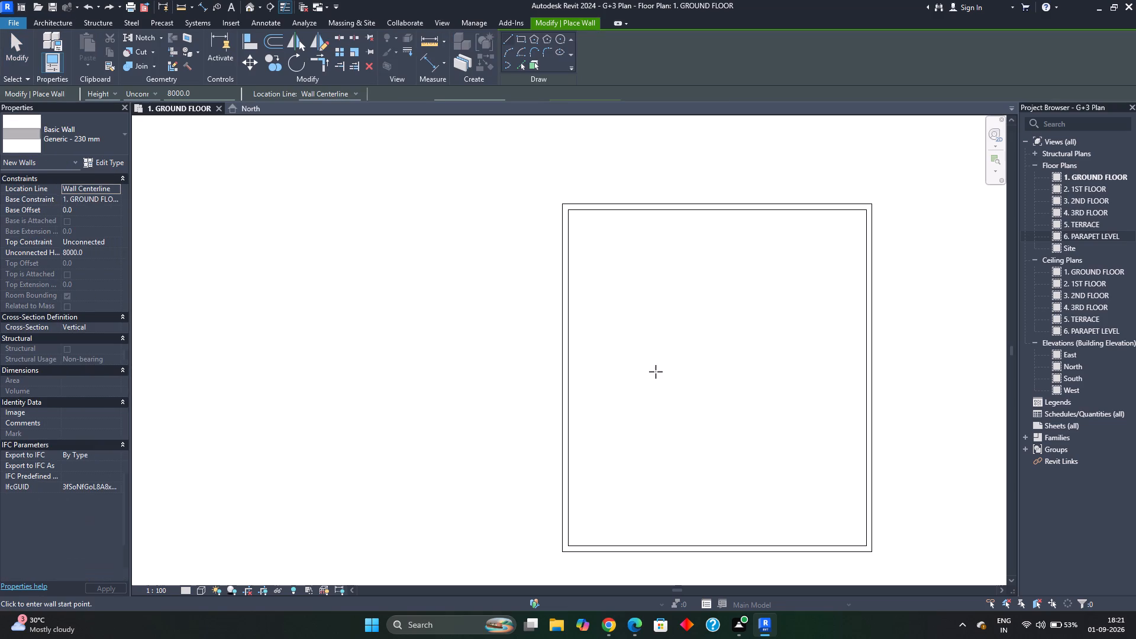
click(112, 163)
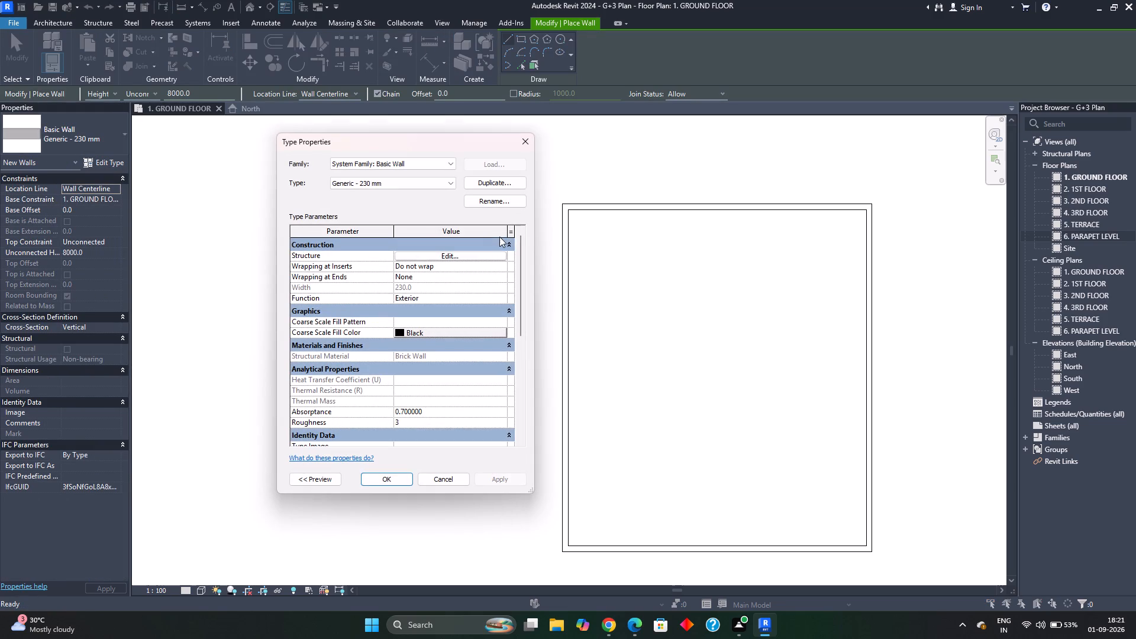
click(517, 180)
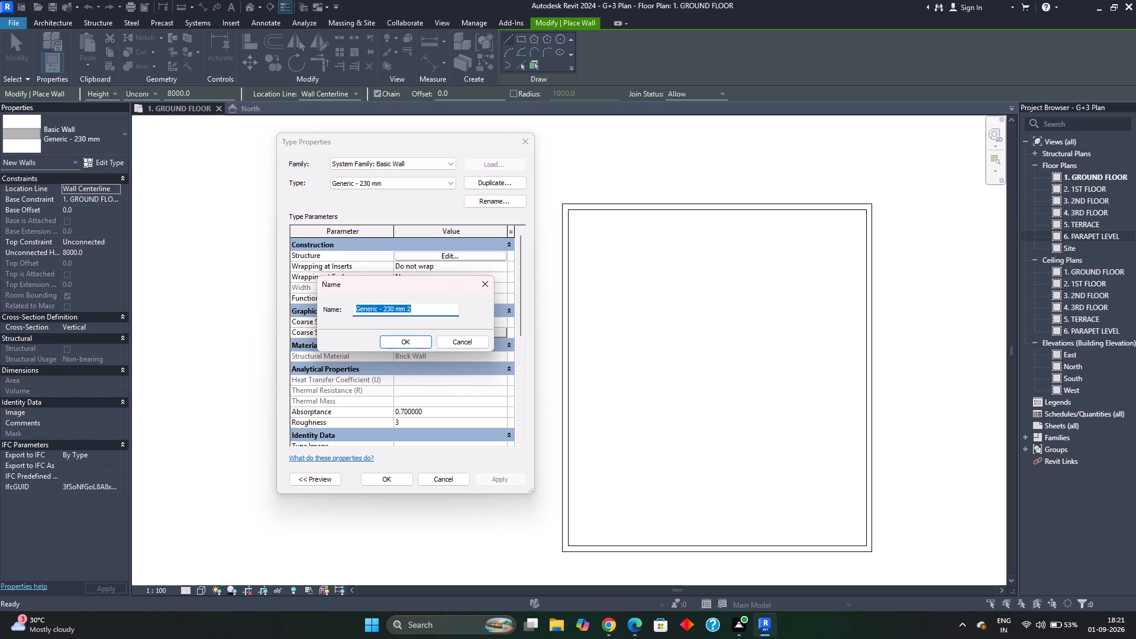
key(Left)
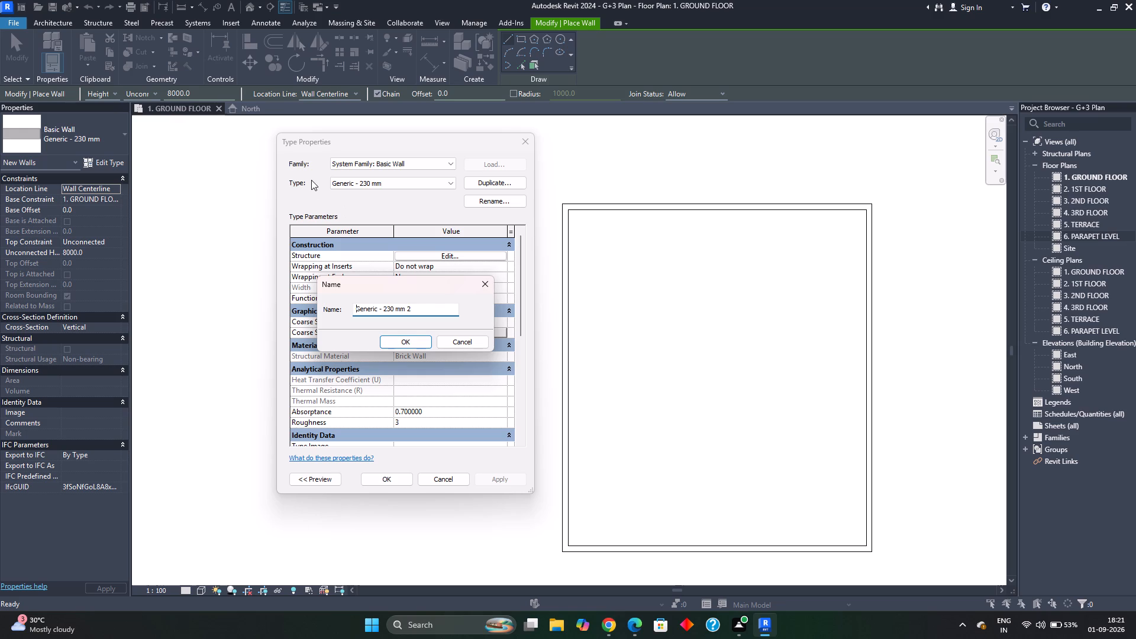
key(Right)
key(Left)
key(Left)
key(Right)
key(Right)
key(Right)
key(Right)
key(Right)
key(Right)
key(Right)
key(Right)
key(Right)
key(Right)
key(Right)
key(Right)
key(Right)
key(Right)
key(Right)
key(Right)
key(Right)
key(Right)
key(BackSpace)
key(BackSpace)
key(BackSpace)
key(BackSpace)
key(BackSpace)
key(BackSpace)
key(BackSpace)
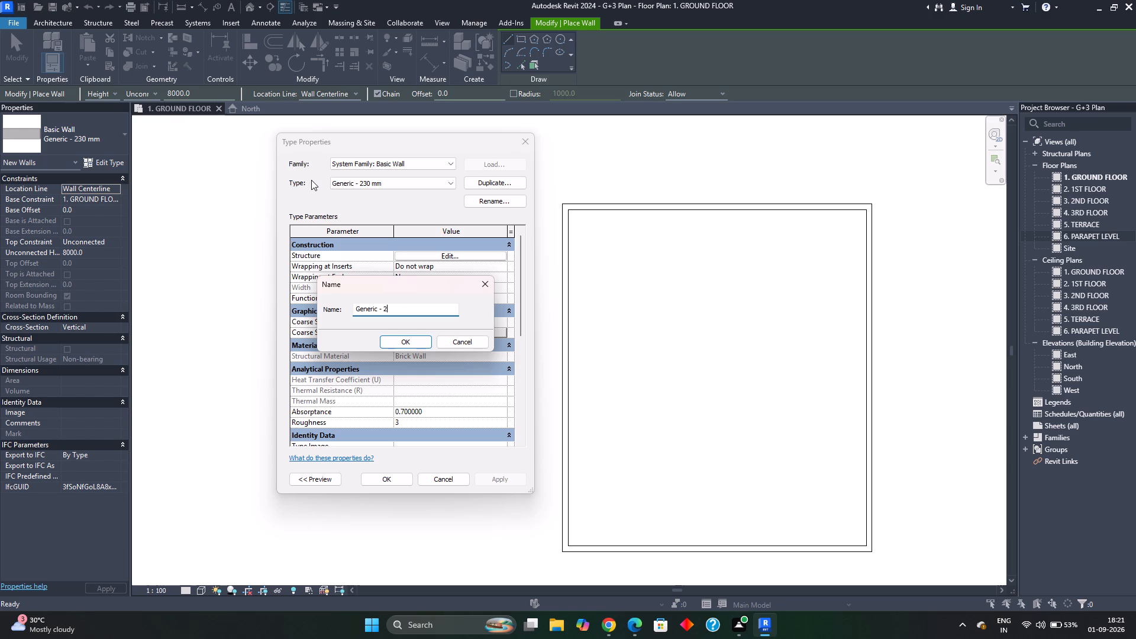
key(BackSpace)
text(115)
key(space)
text(MM)
key(BackSpace)
key(BackSpace)
text(mm)
key(Return)
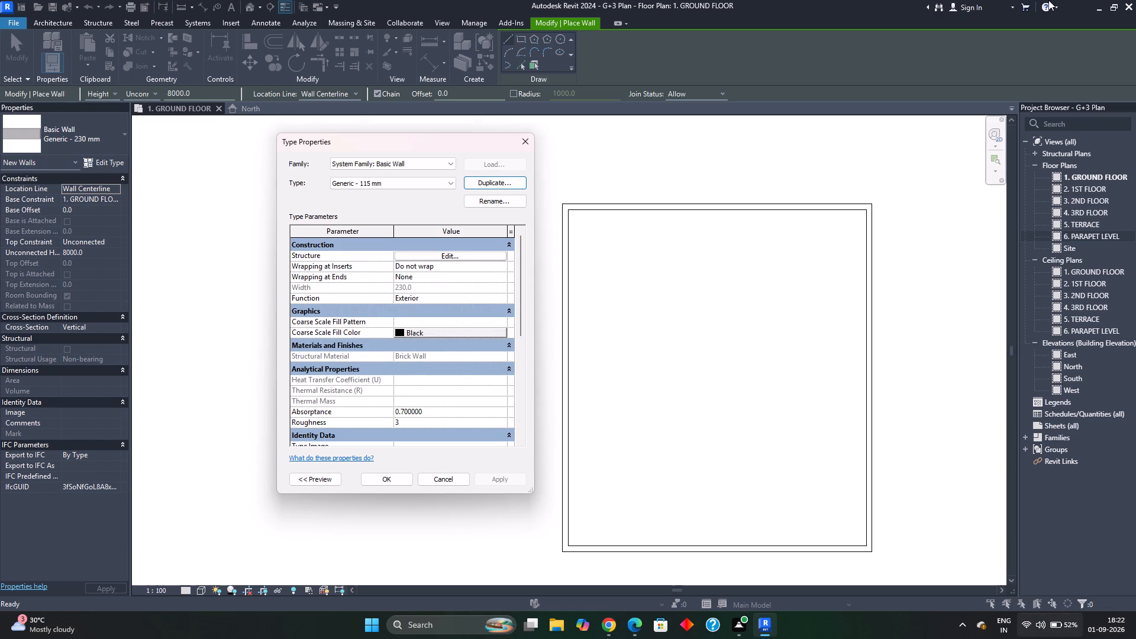
Set the new wall type's Brick Wall structure layer thickness to 115 mm and apply the type.
click(485, 255)
click(414, 281)
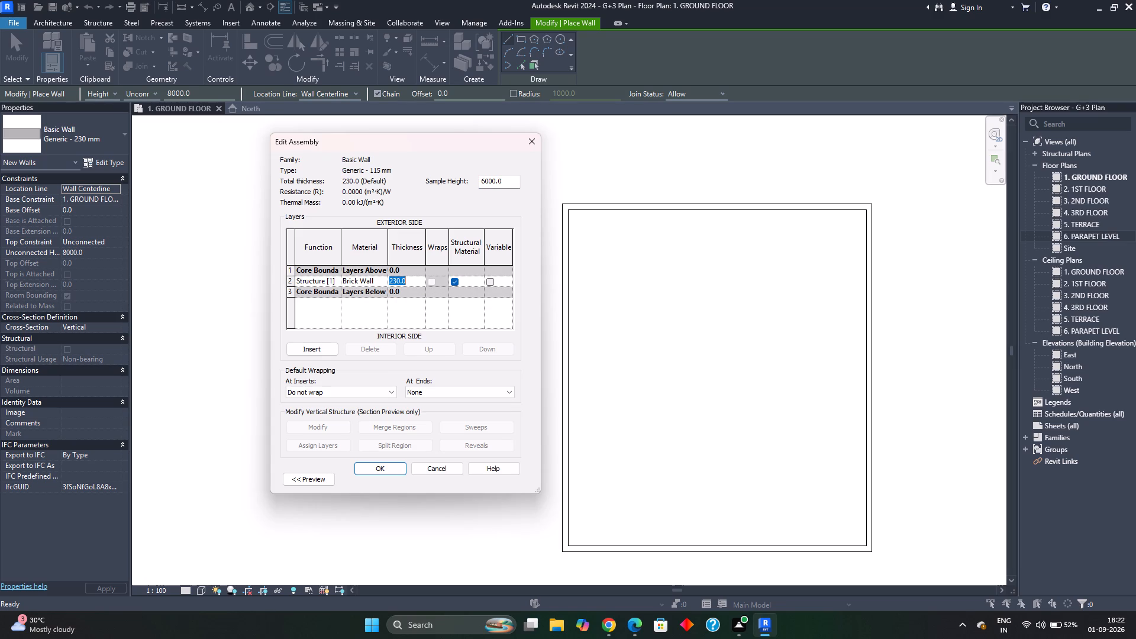
text(115)
key(Return)
click(398, 469)
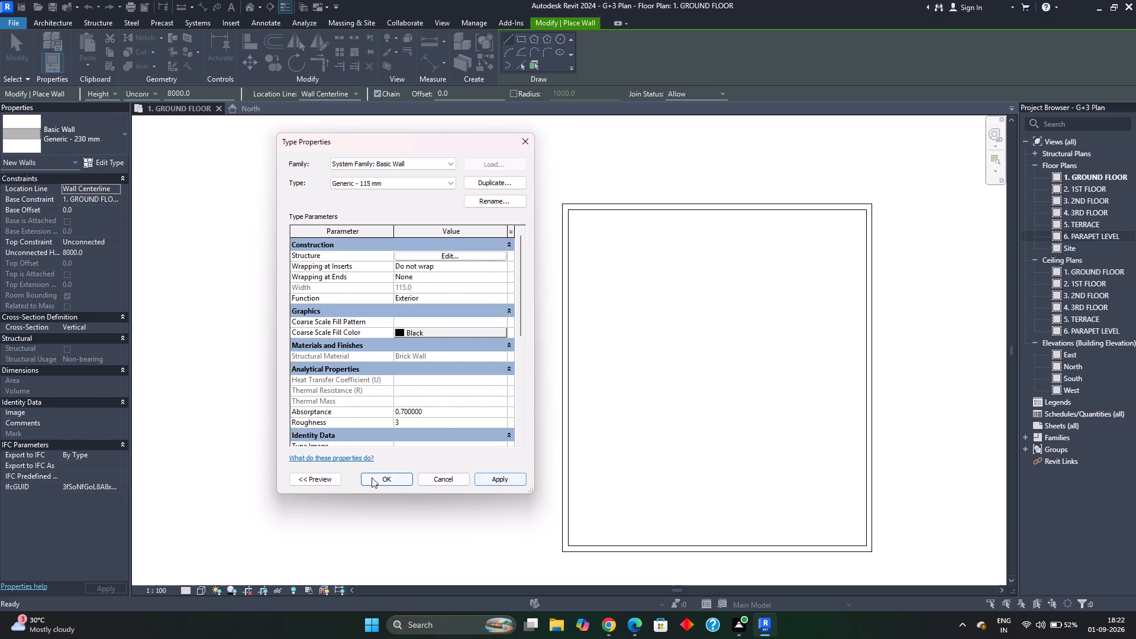
click(506, 477)
click(390, 480)
Measure the clear inside width between the west and east exterior walls with a temporary aligned dimension, without placing it.
middle_drag(531, 193, 420, 213)
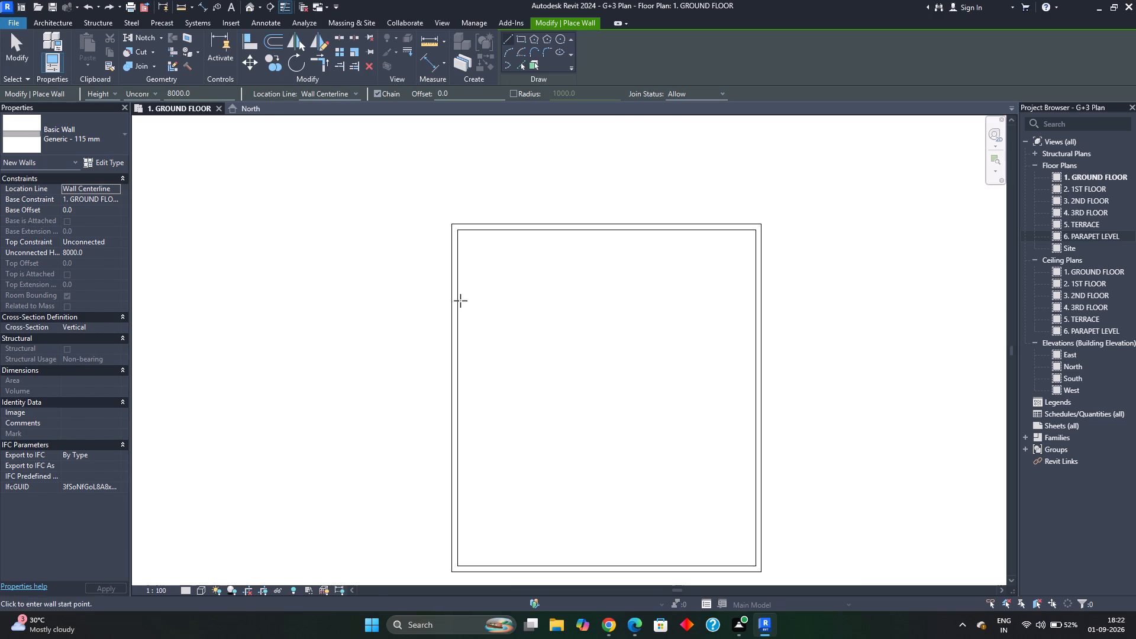
scroll(465, 292, up, 2)
middle_drag(502, 253, 433, 269)
middle_drag(458, 243, 458, 215)
scroll(441, 235, up, 1)
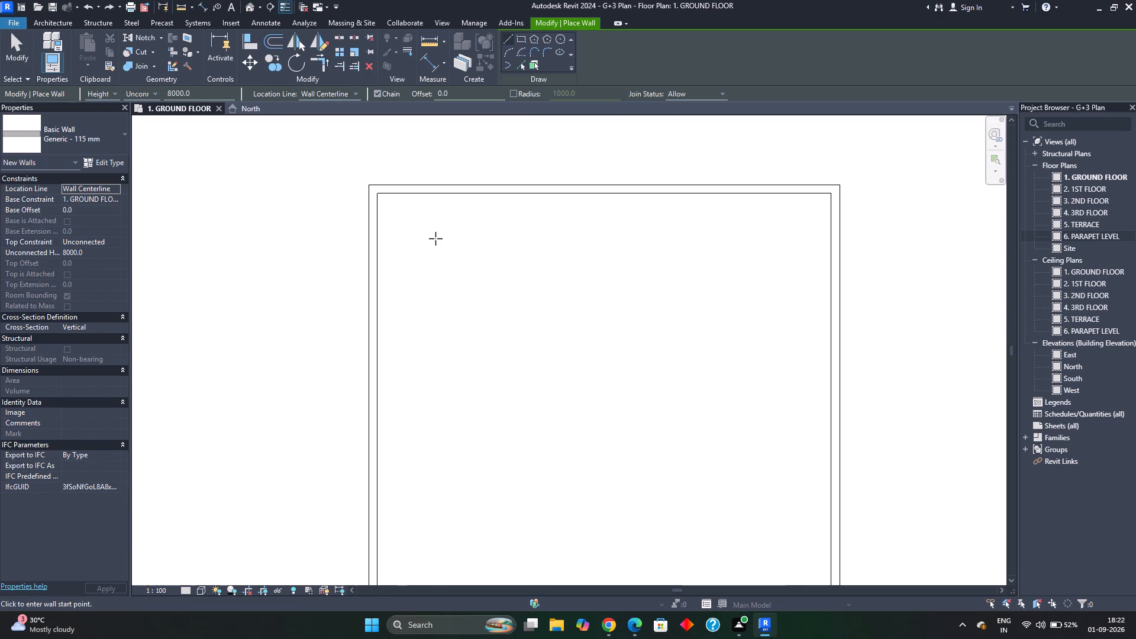
middle_drag(479, 242, 476, 234)
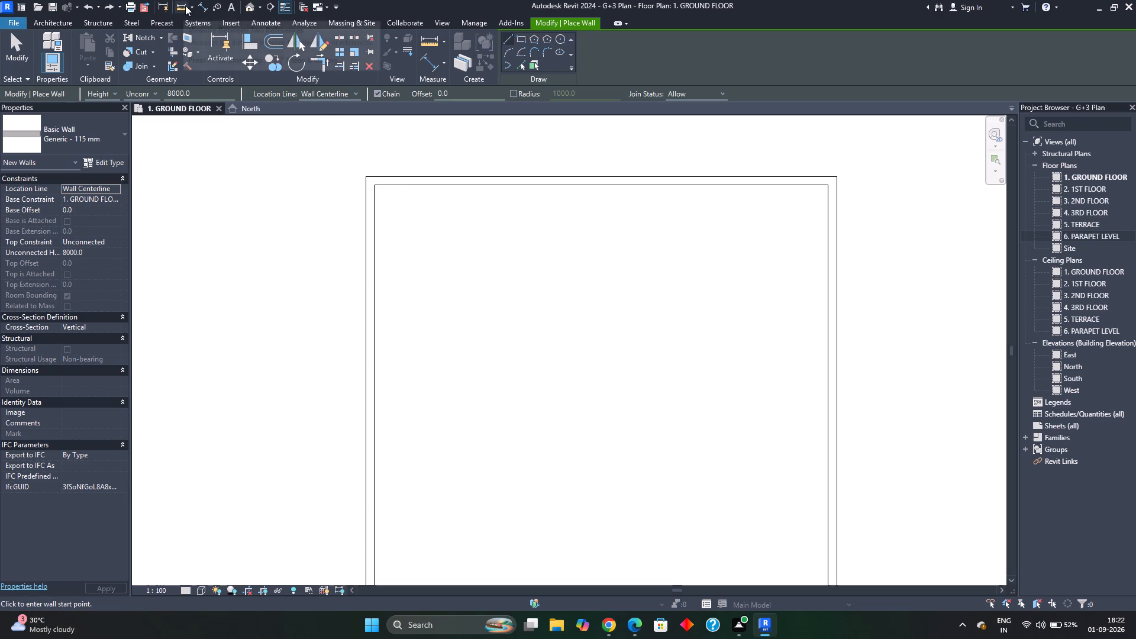
key(d)
key(i)
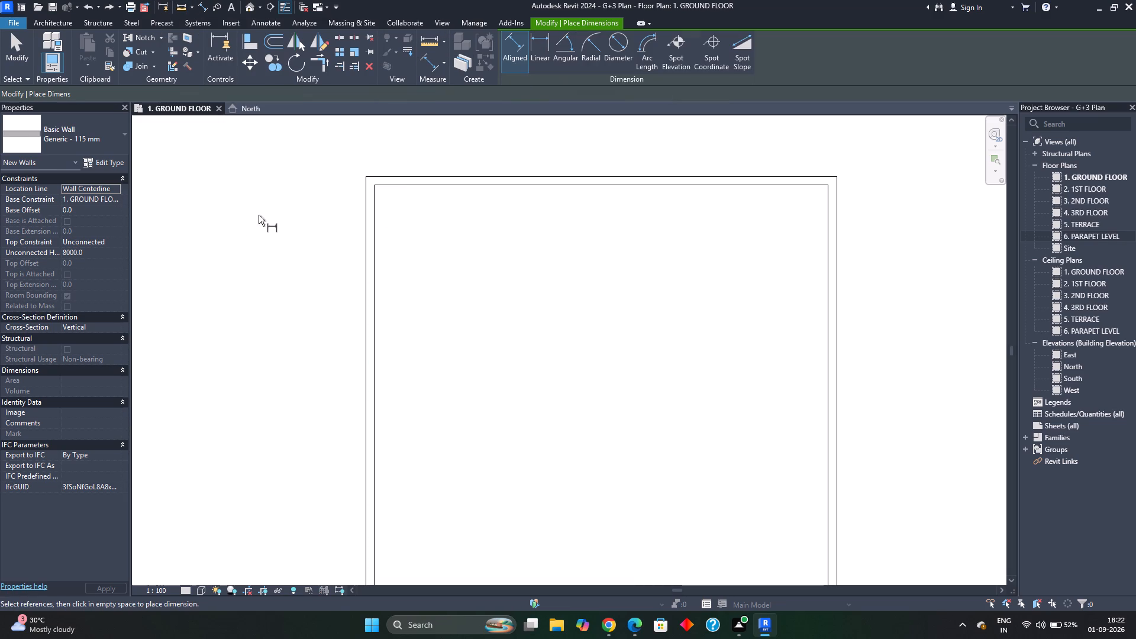
key(Tab)
key(Tab)
key(Tab)
key(Tab)
key(Tab)
key(Tab)
key(Tab)
key(Tab)
key(Tab)
key(Tab)
key(Tab)
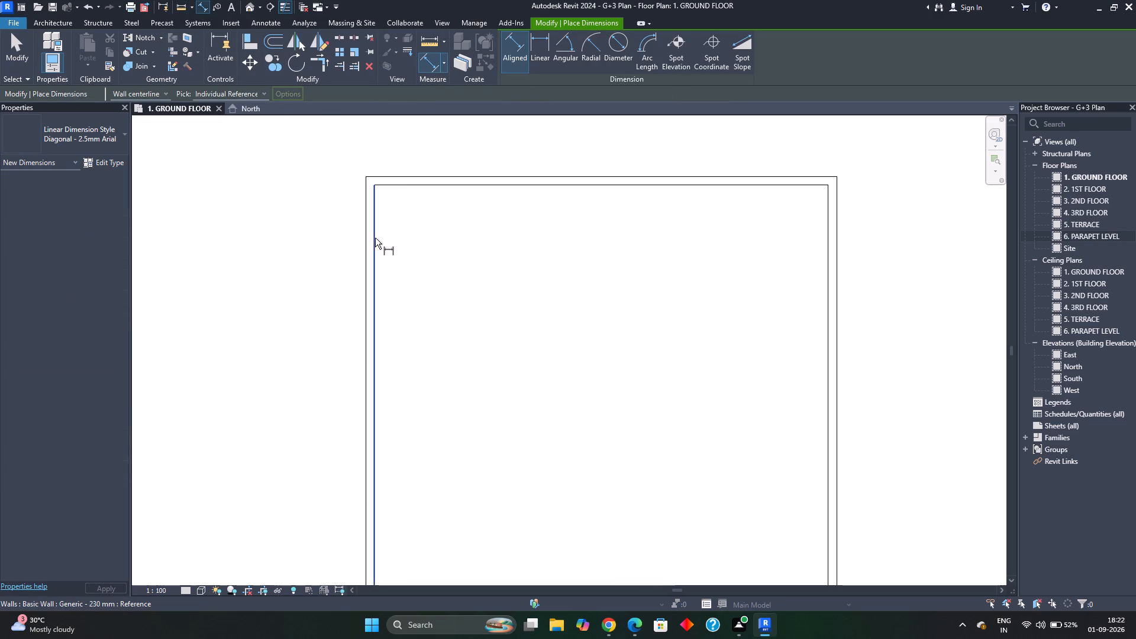
click(376, 238)
key(Tab)
key(Tab)
key(Tab)
key(Tab)
key(Tab)
key(Tab)
key(Tab)
key(Tab)
key(Tab)
key(Tab)
key(Tab)
key(Tab)
key(Tab)
key(Tab)
key(Tab)
key(Tab)
key(Tab)
key(Tab)
key(Tab)
key(Tab)
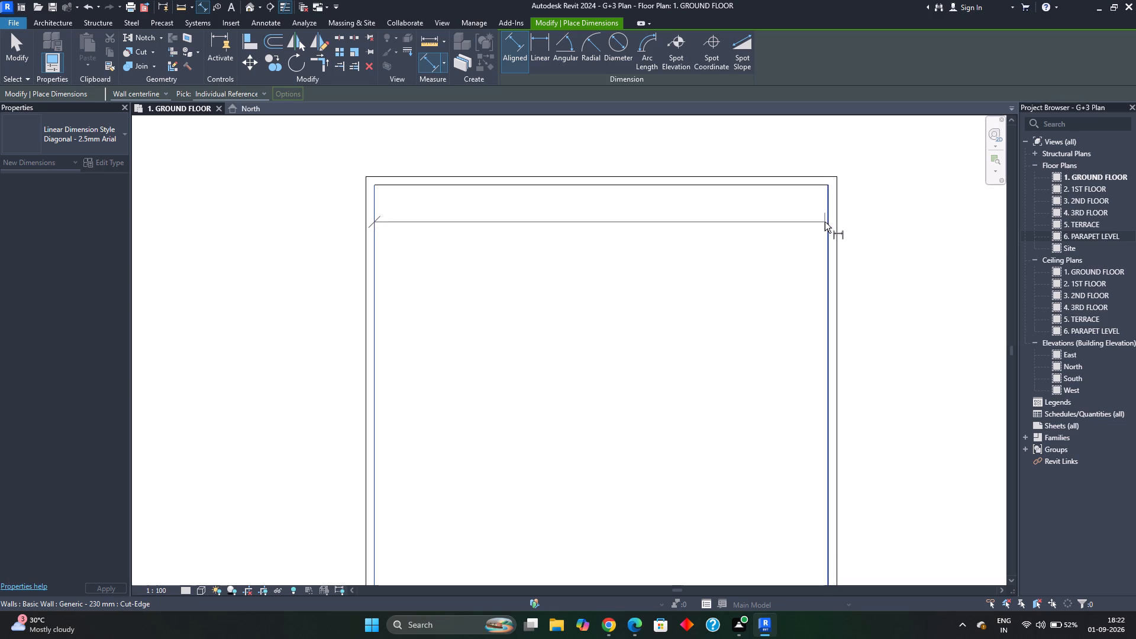
click(826, 222)
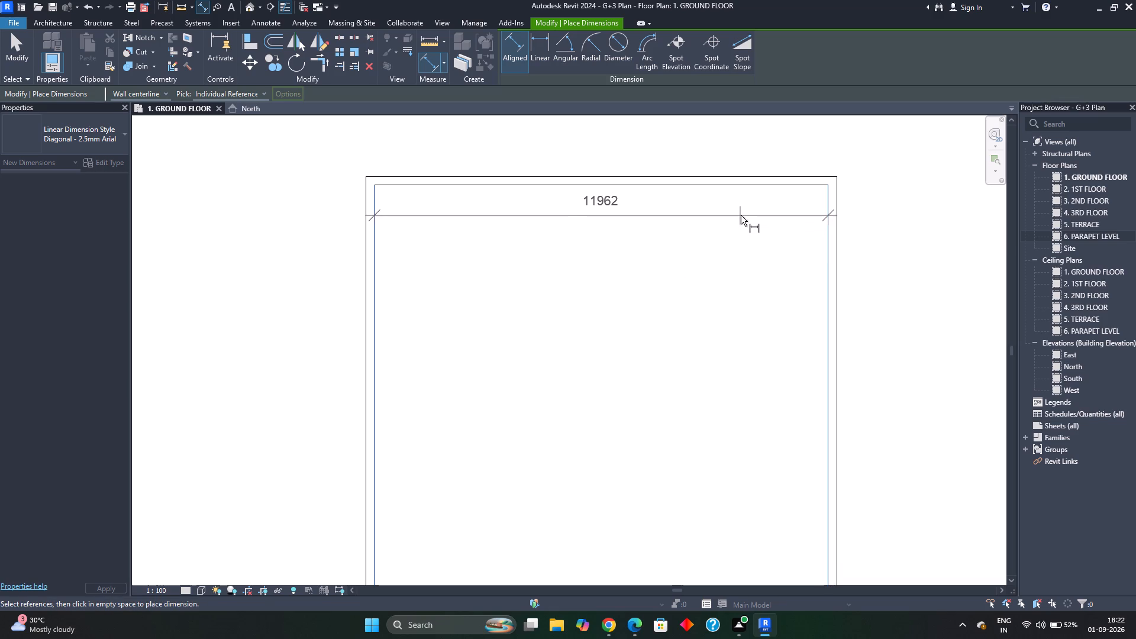
key(Escape)
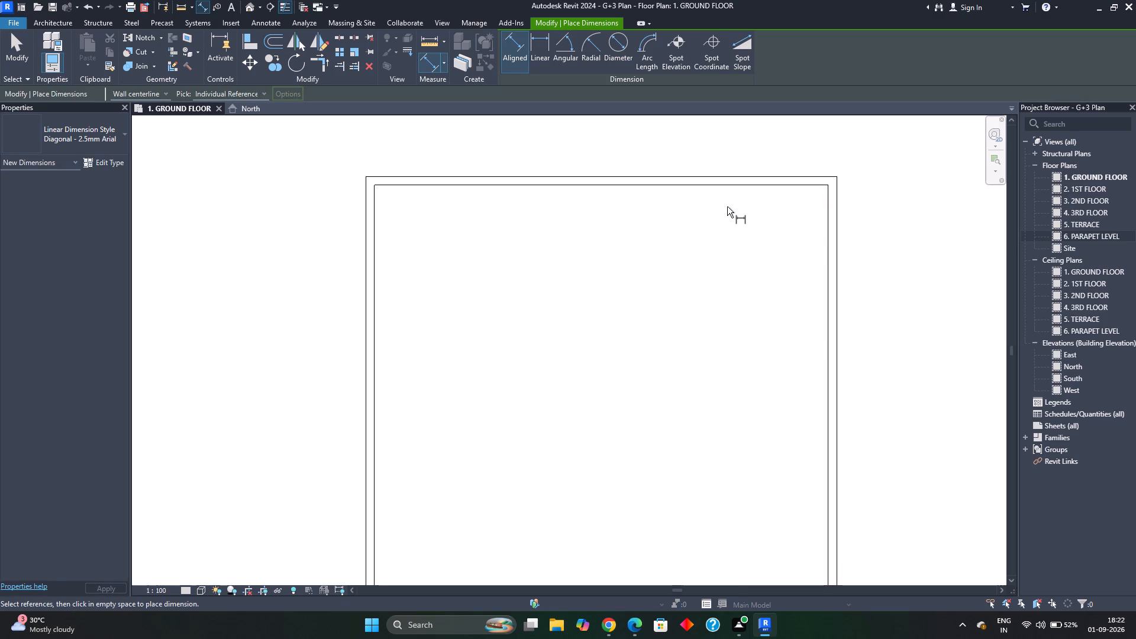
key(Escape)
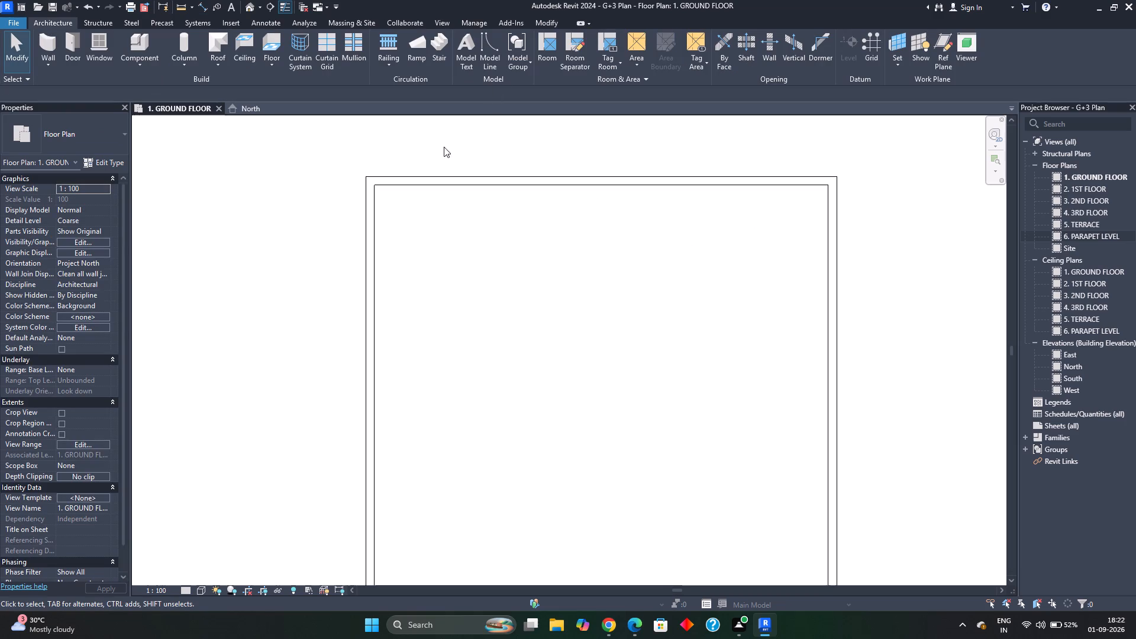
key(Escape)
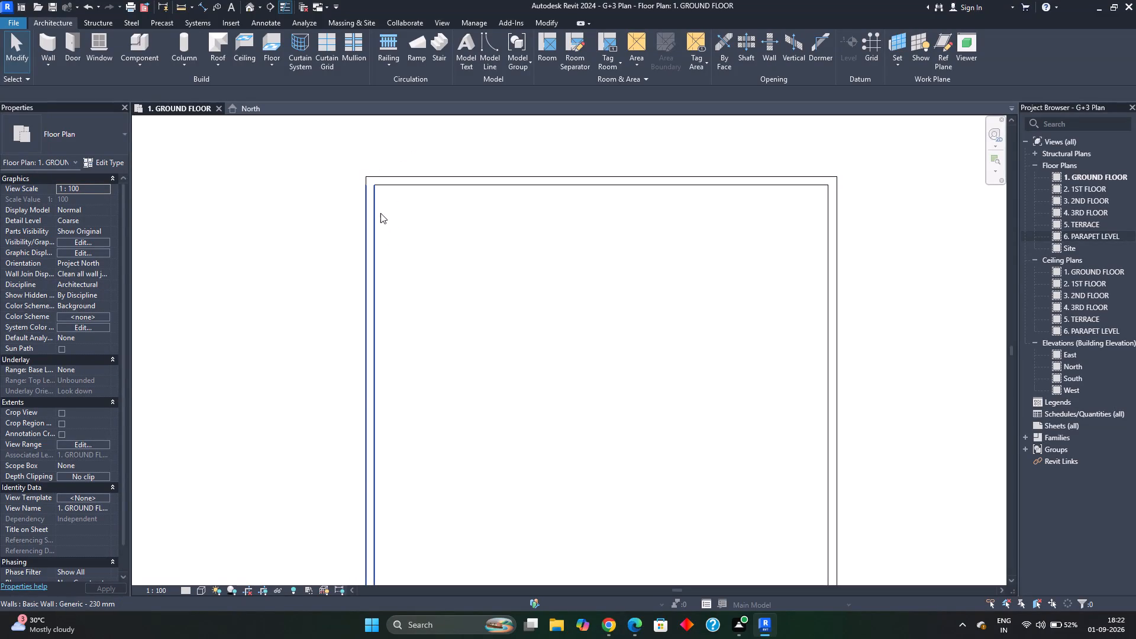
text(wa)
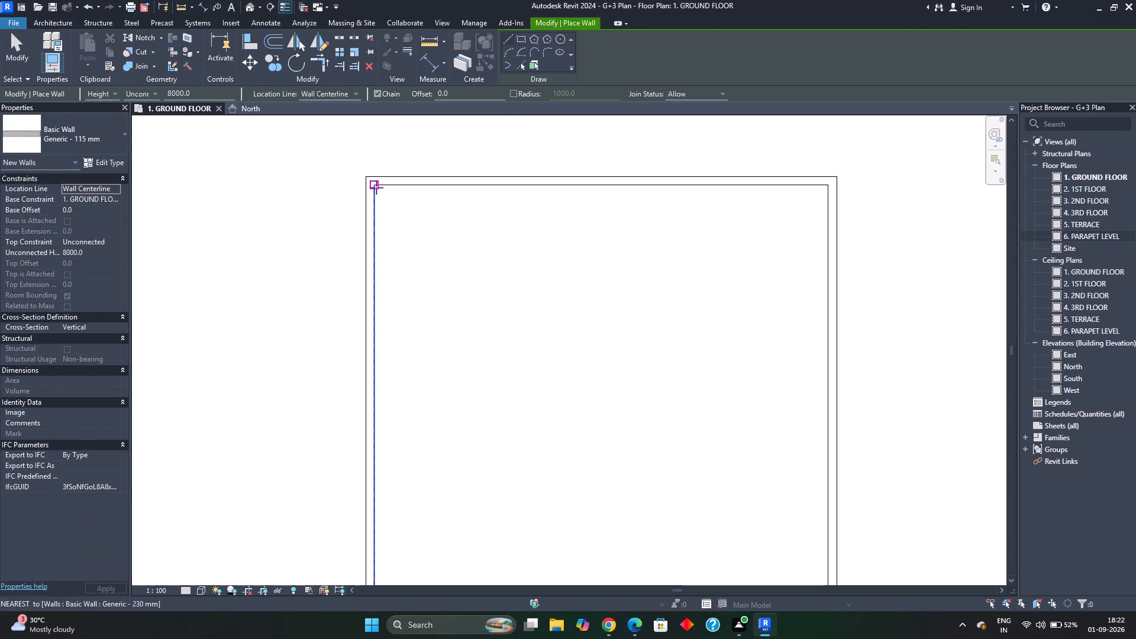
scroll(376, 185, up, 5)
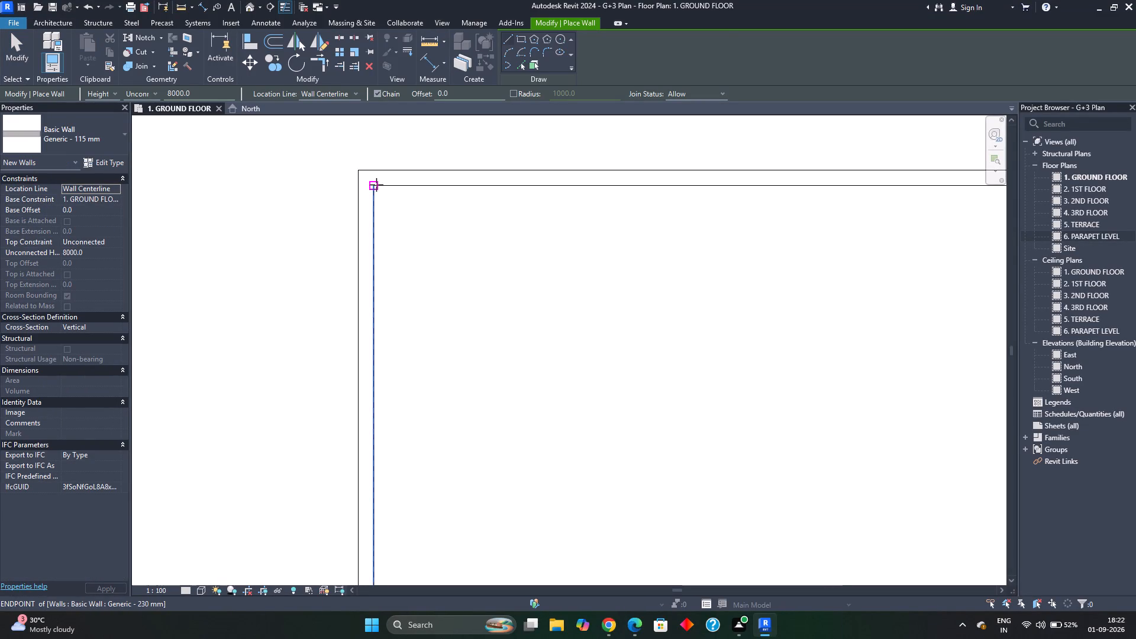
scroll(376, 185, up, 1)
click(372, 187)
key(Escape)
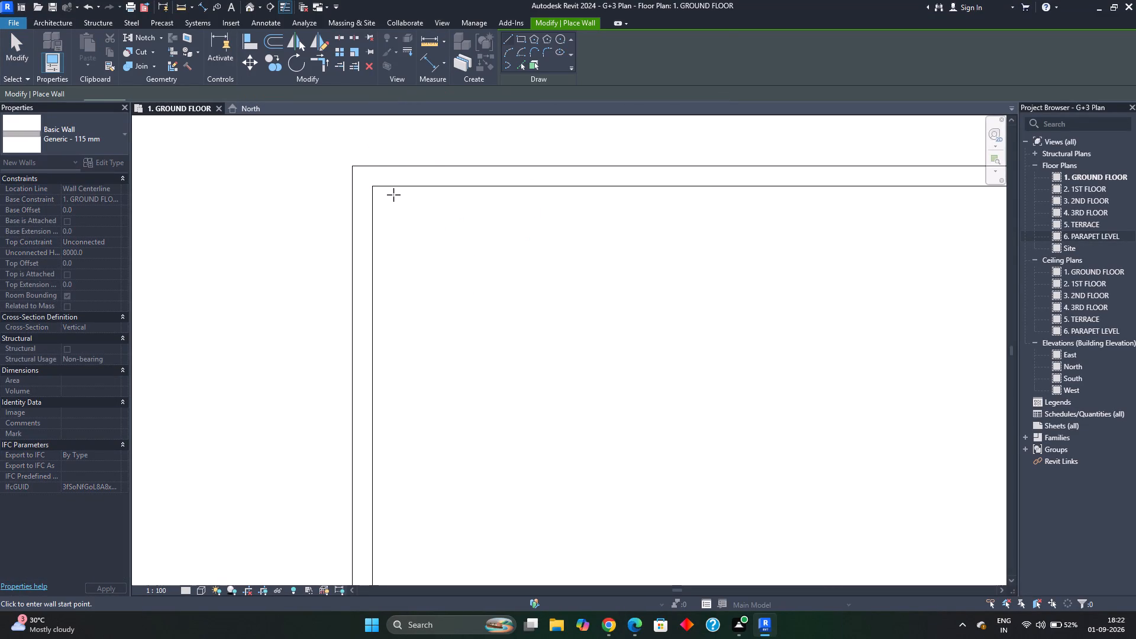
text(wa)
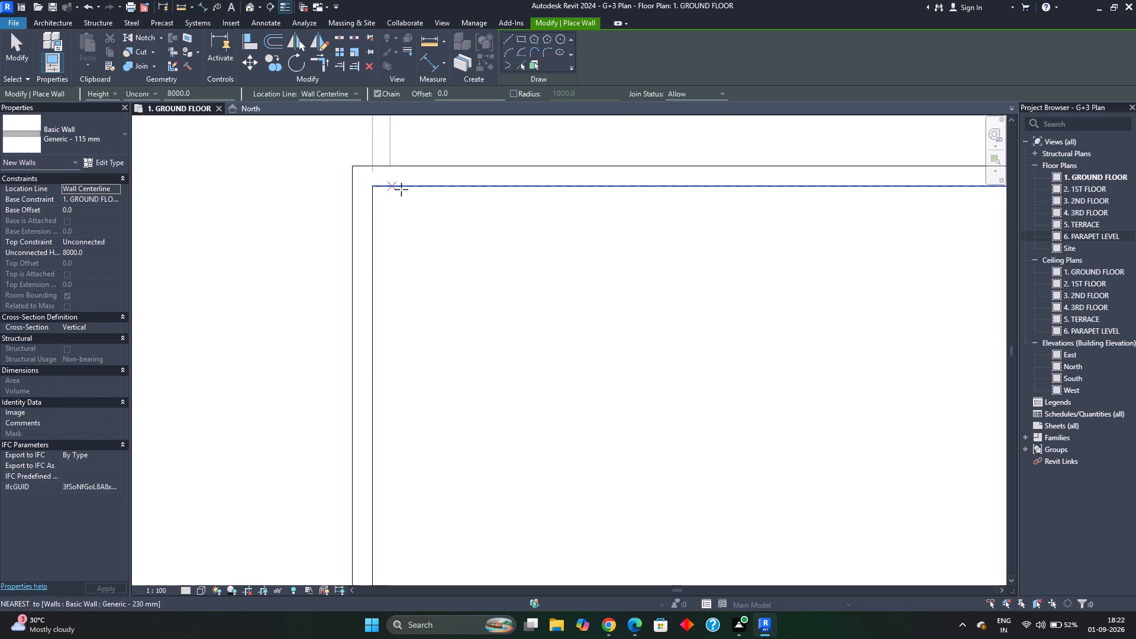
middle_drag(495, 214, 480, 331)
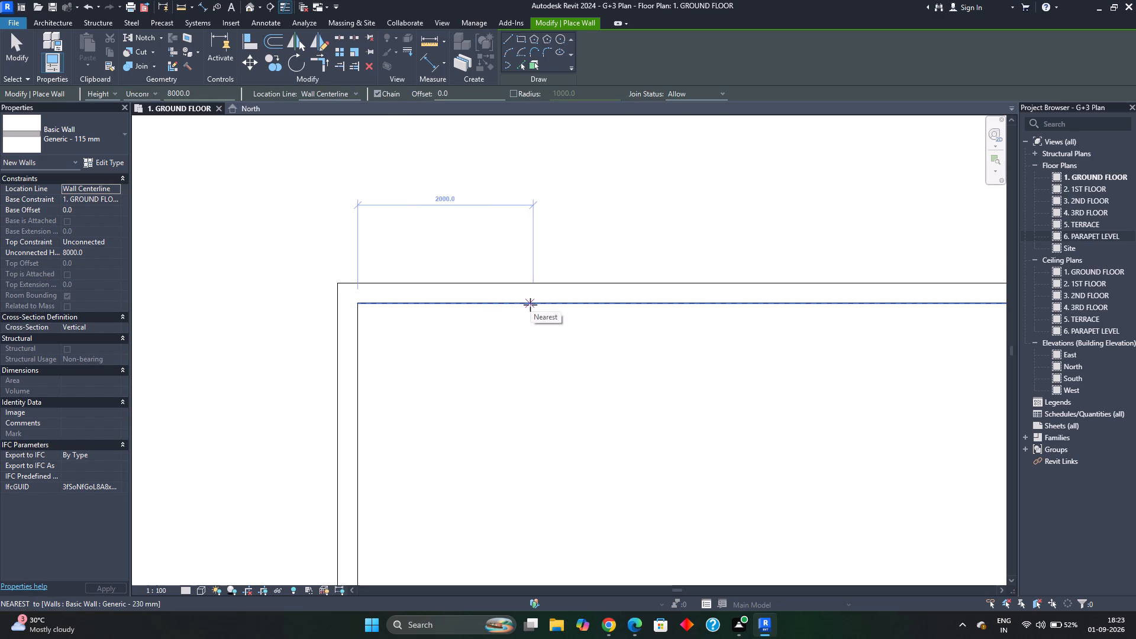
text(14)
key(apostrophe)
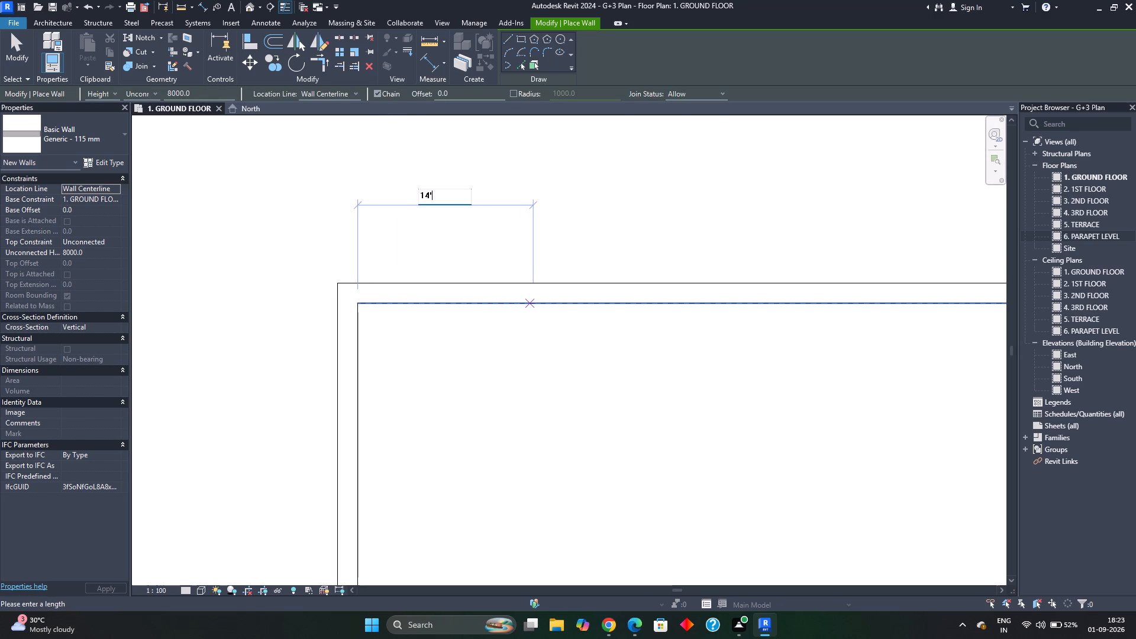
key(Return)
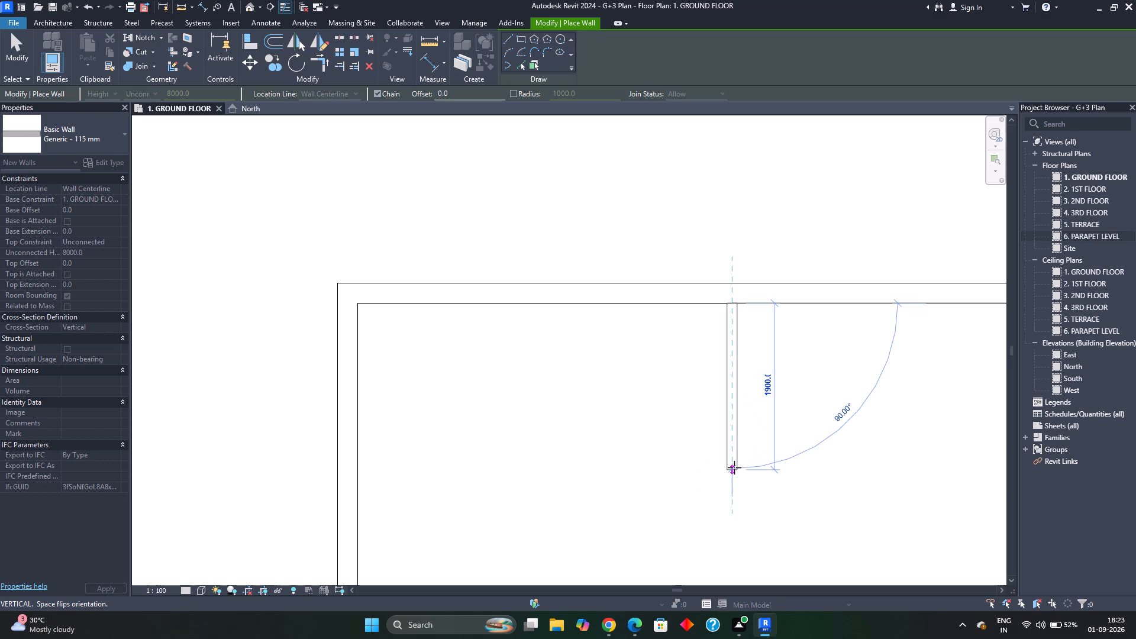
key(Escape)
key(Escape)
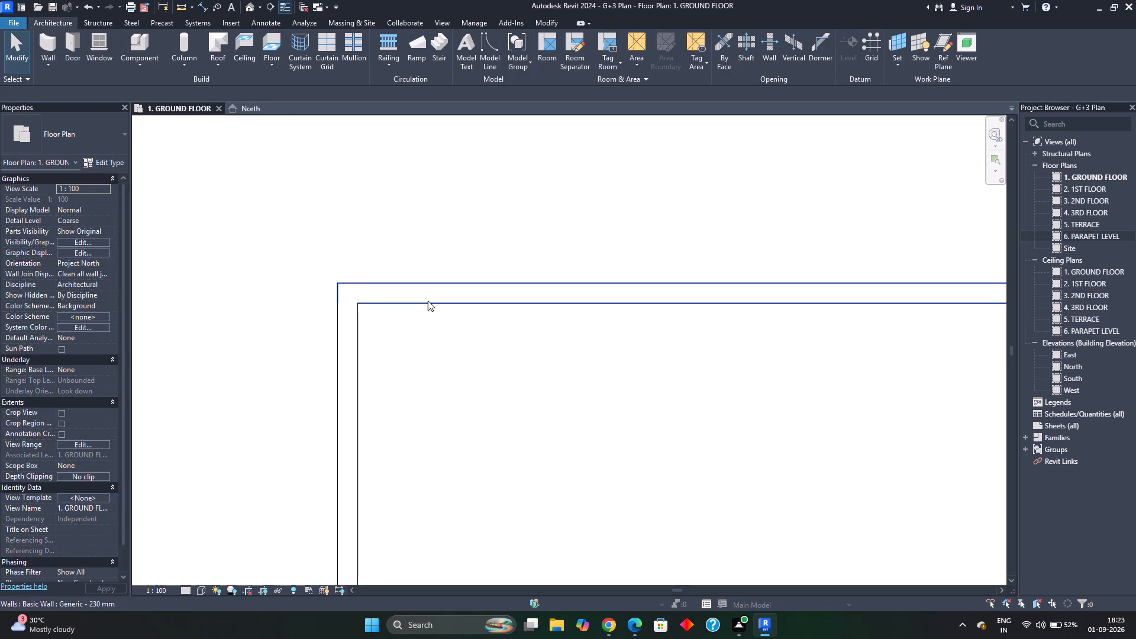
Draw 115 mm walls enclosing the northwest room: start 16' from the west wall, run 14' south, and return to the west exterior wall.
key(w)
key(a)
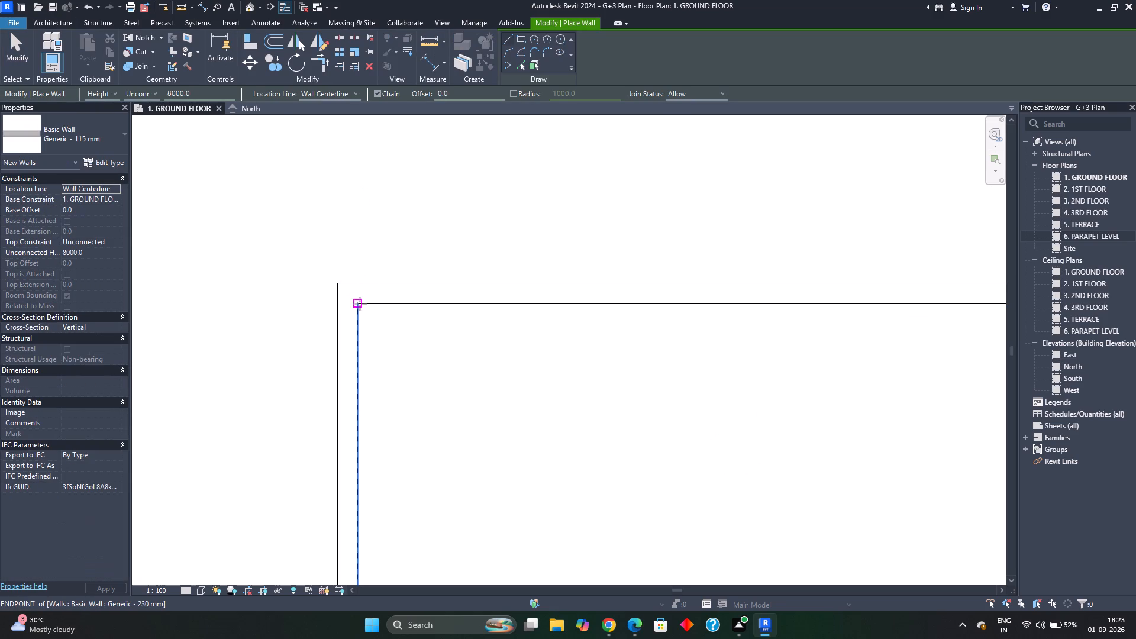
text(16)
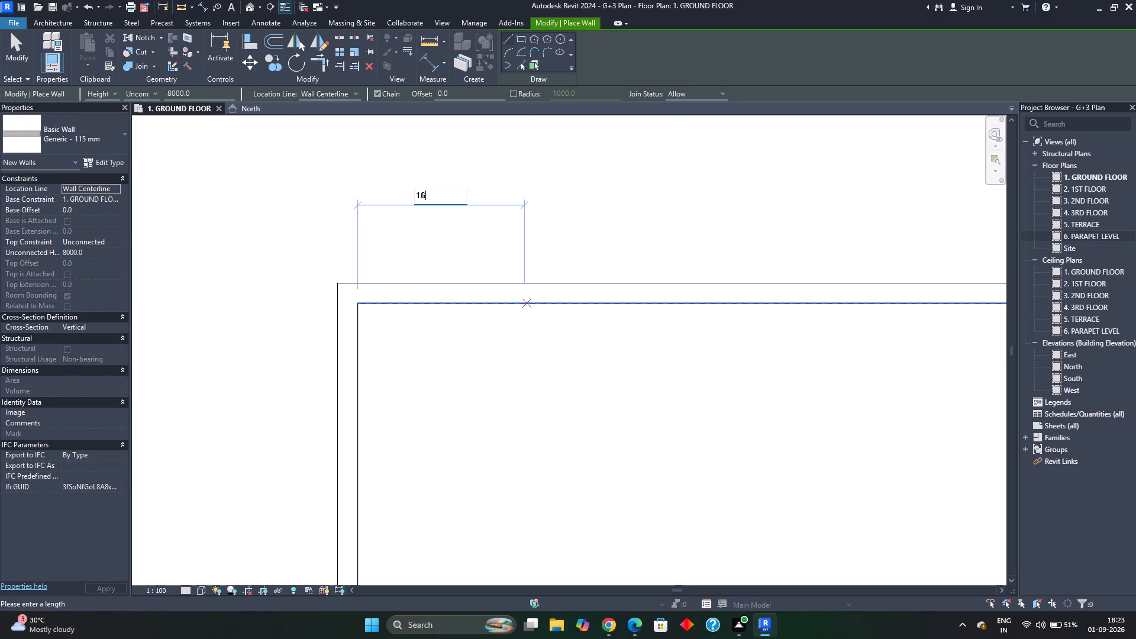
key(apostrophe)
key(Return)
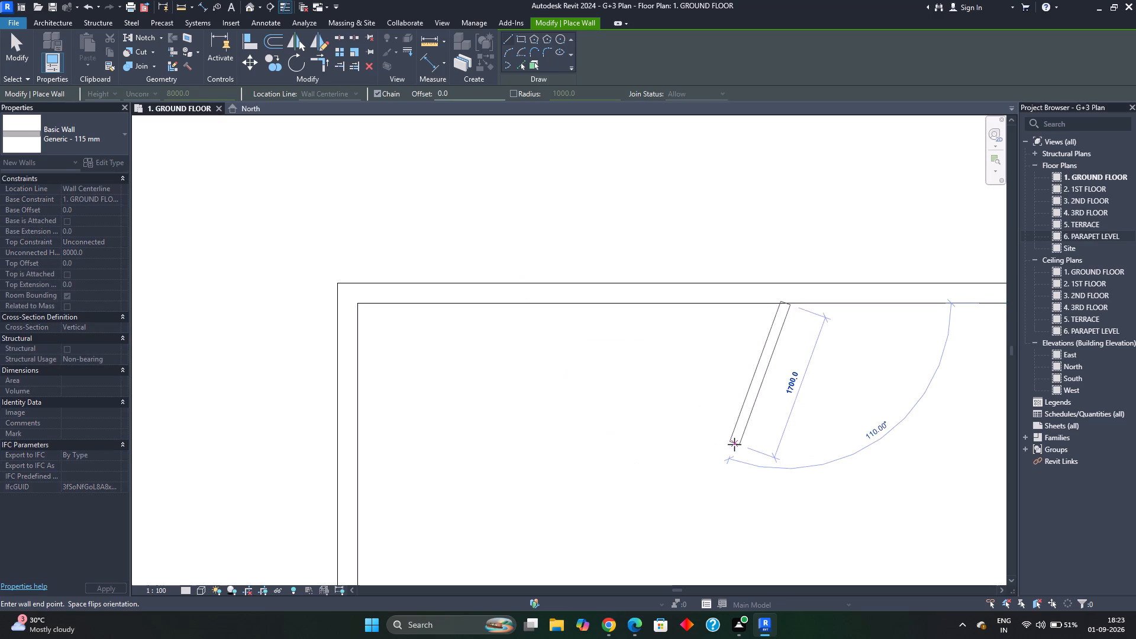
text(14')
key(Return)
scroll(577, 514, down, 4)
middle_drag(576, 517, 628, 424)
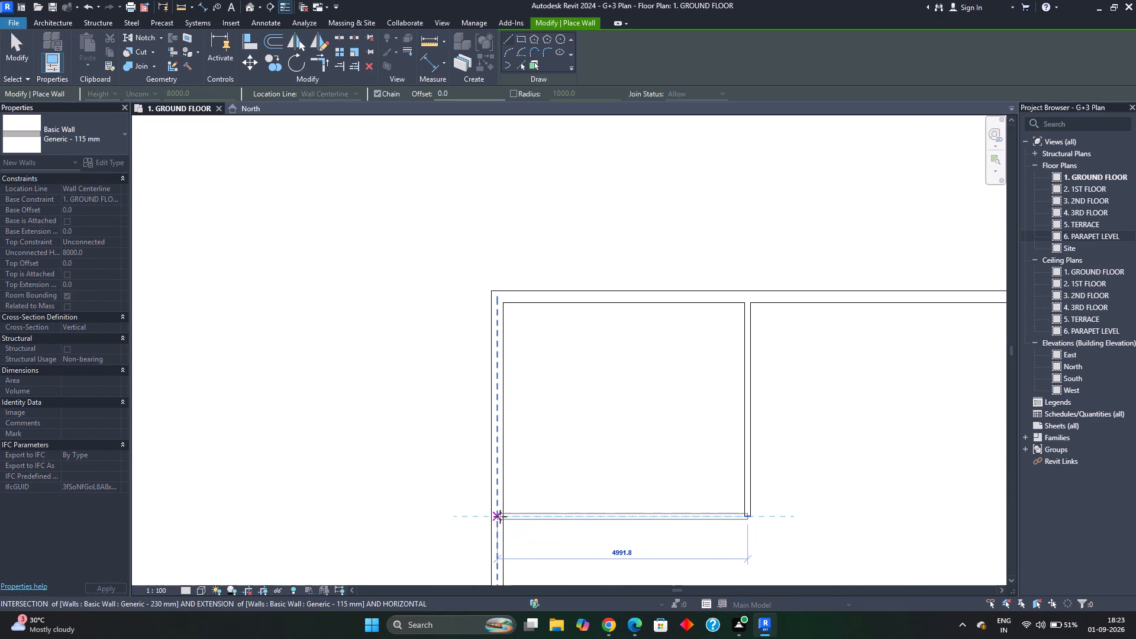
click(500, 517)
key(Escape)
scroll(586, 505, down, 3)
middle_drag(669, 509, 560, 507)
key(Escape)
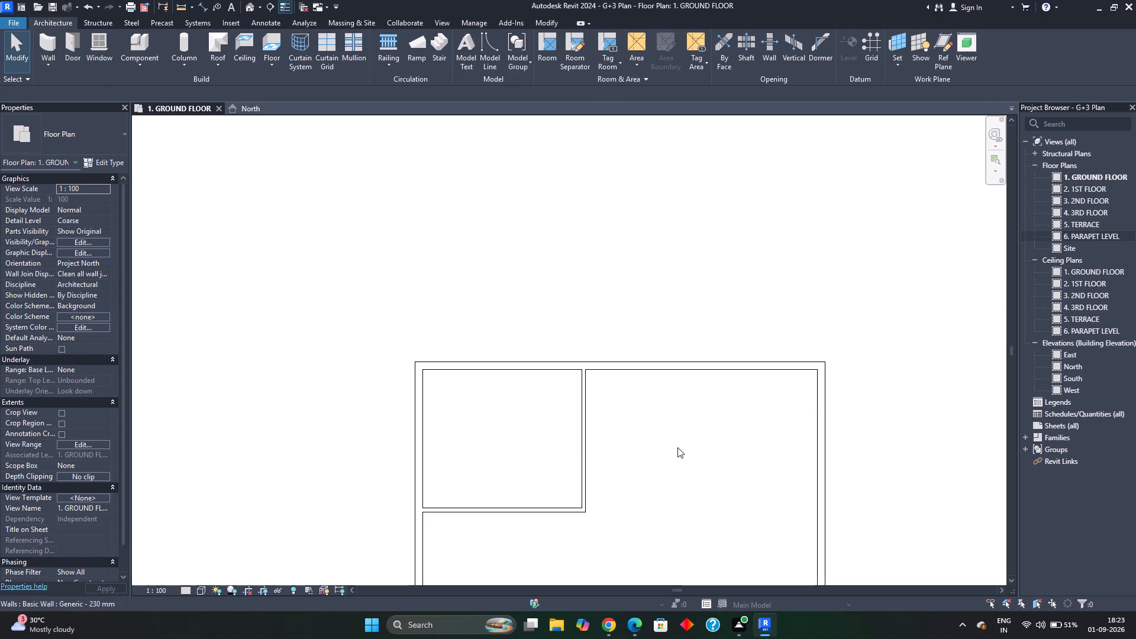
Draw 115 mm walls enclosing the northeast room: start 12' from the east wall, run 14' south, and return to the east exterior wall.
key(w)
key(a)
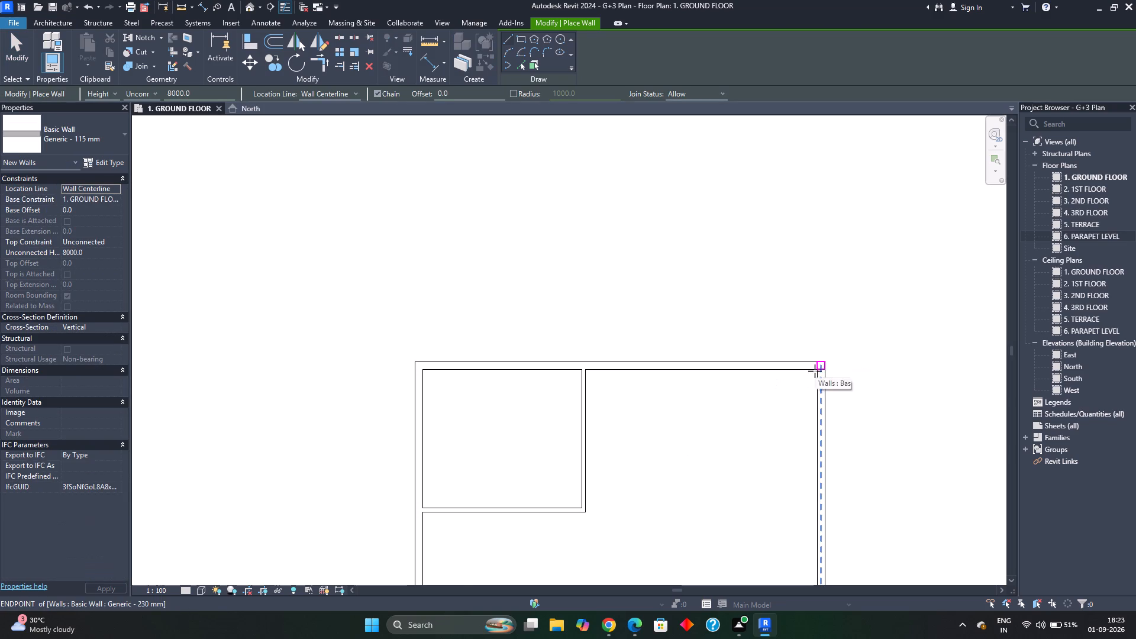
scroll(815, 371, up, 6)
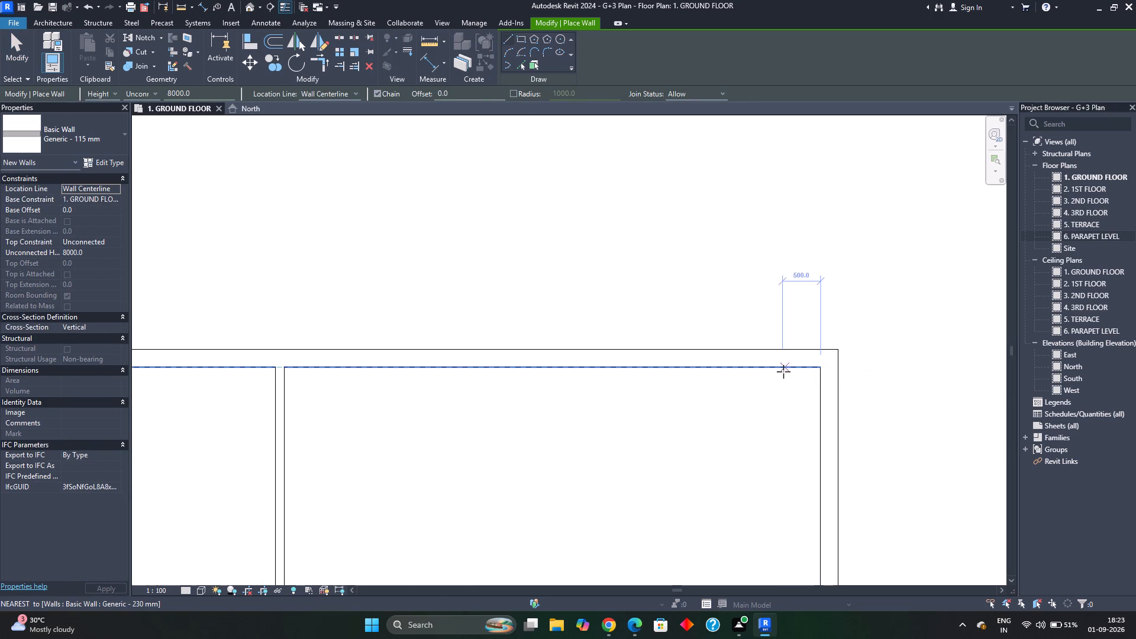
text(12)
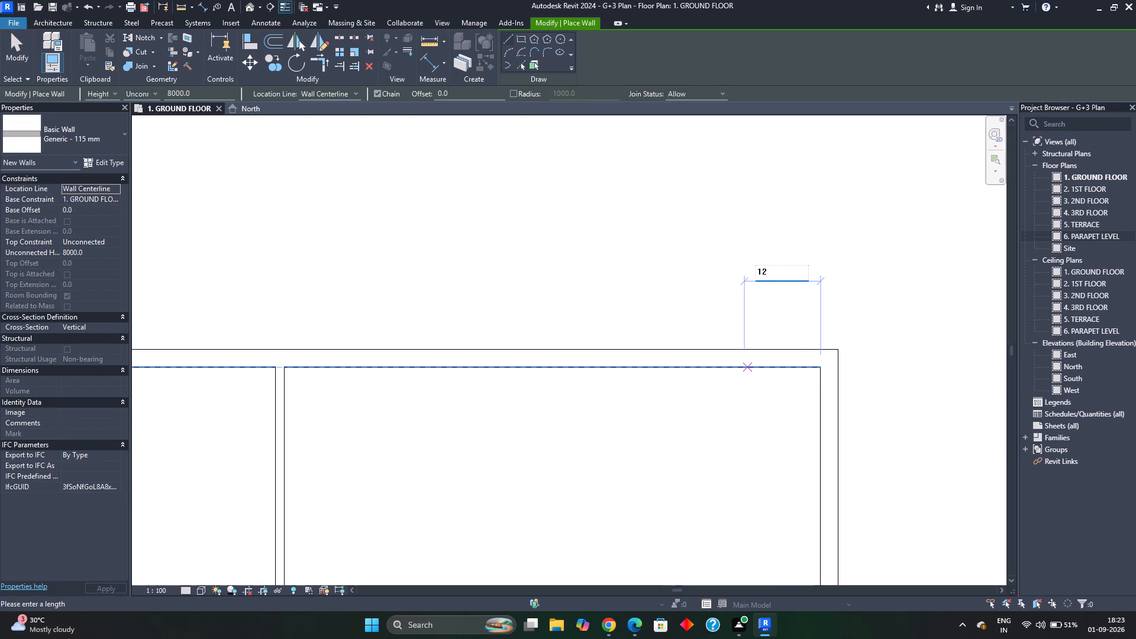
key(apostrophe)
key(Return)
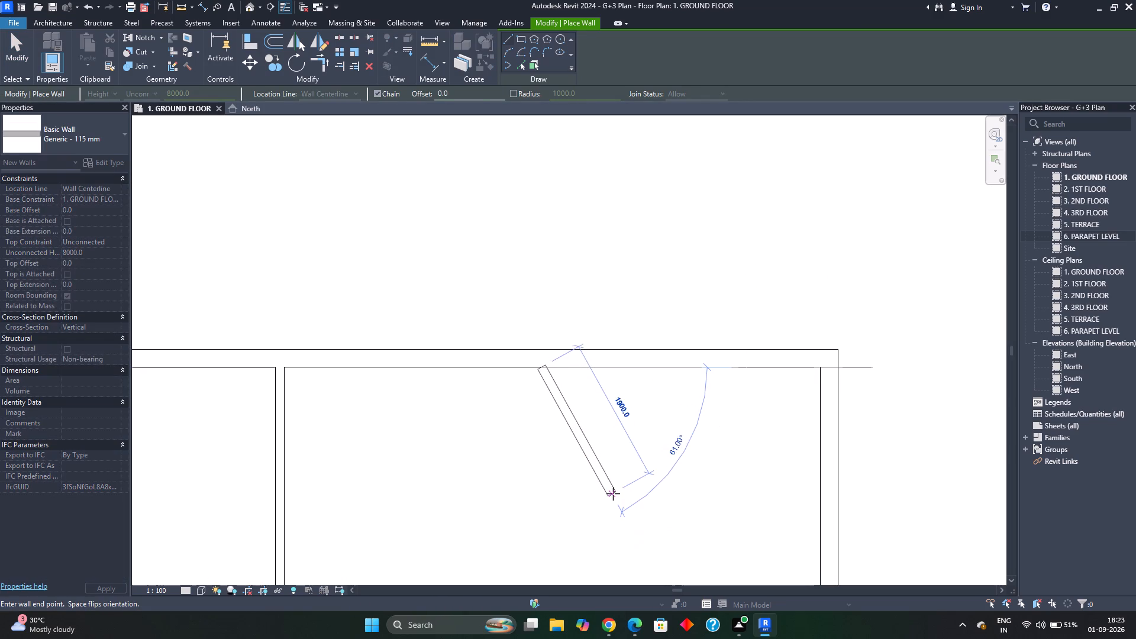
scroll(614, 493, down, 2)
middle_drag(612, 464, 605, 393)
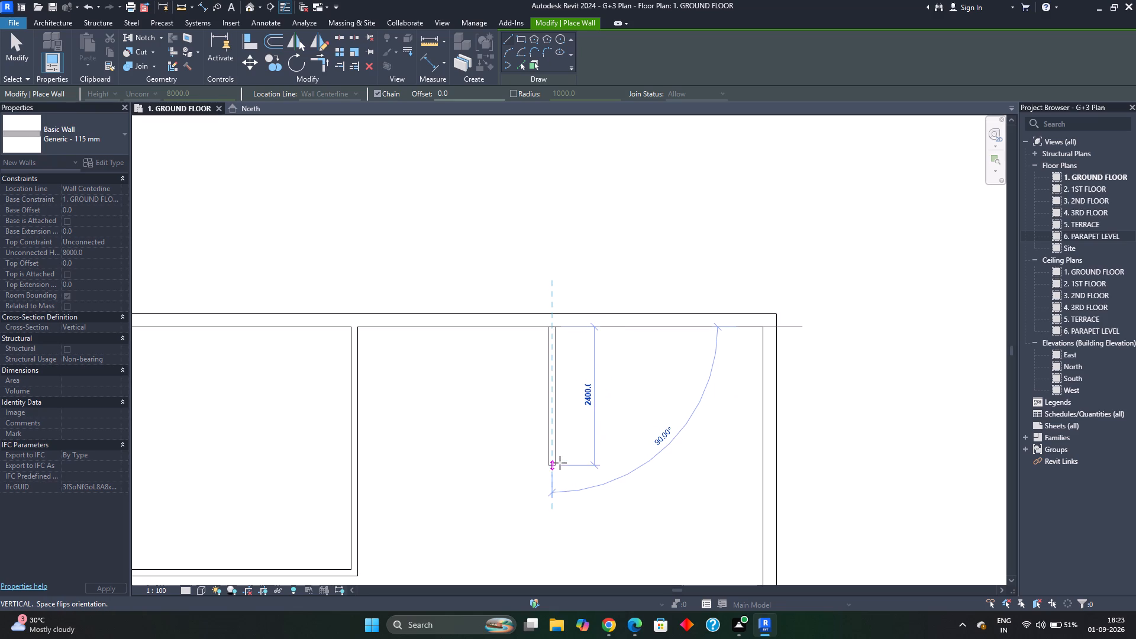
text(14')
key(Return)
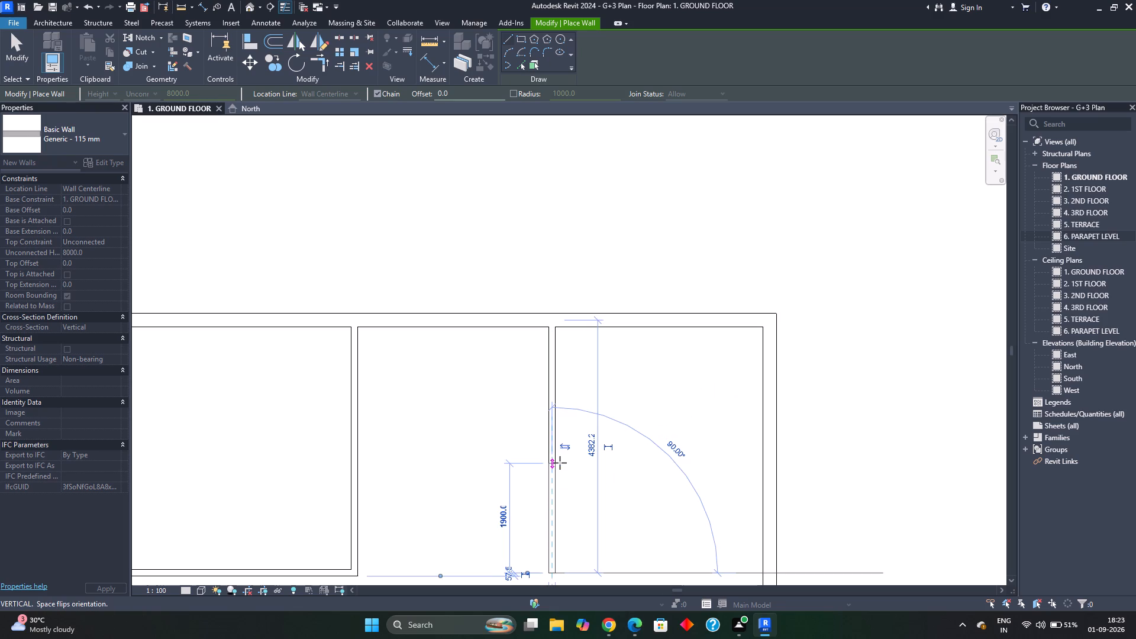
click(763, 572)
key(Escape)
scroll(664, 497, down, 3)
middle_drag(588, 470, 741, 468)
key(Escape)
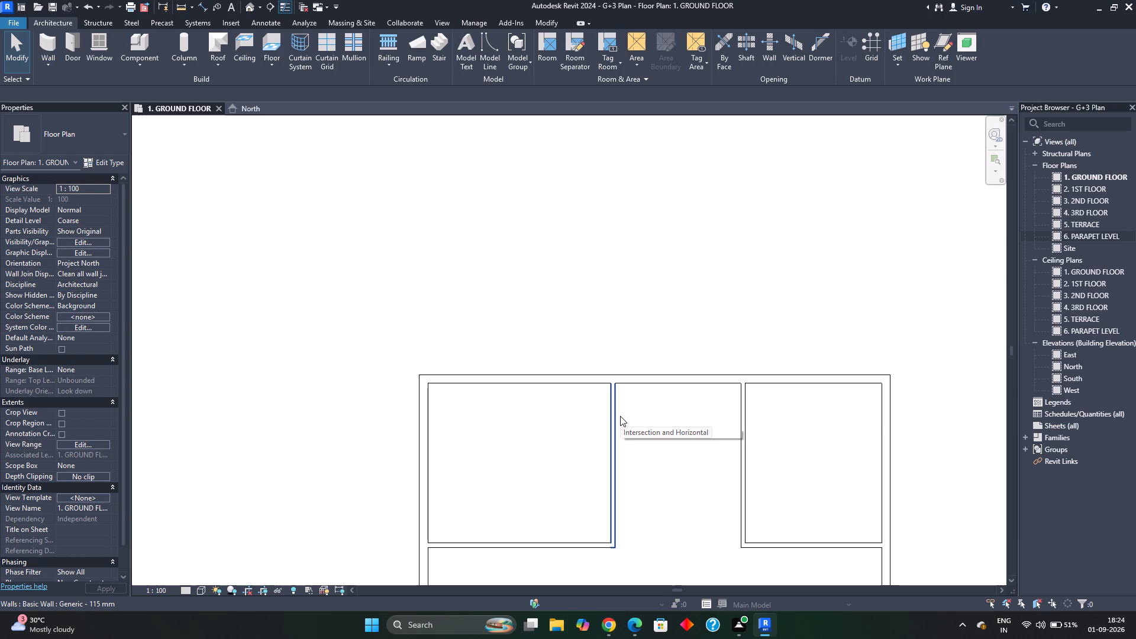
Draw a 115 mm partition 6' east of the northwest room, down to its south wall line, and close it back to that room's corner.
text(wa)
scroll(612, 380, up, 3)
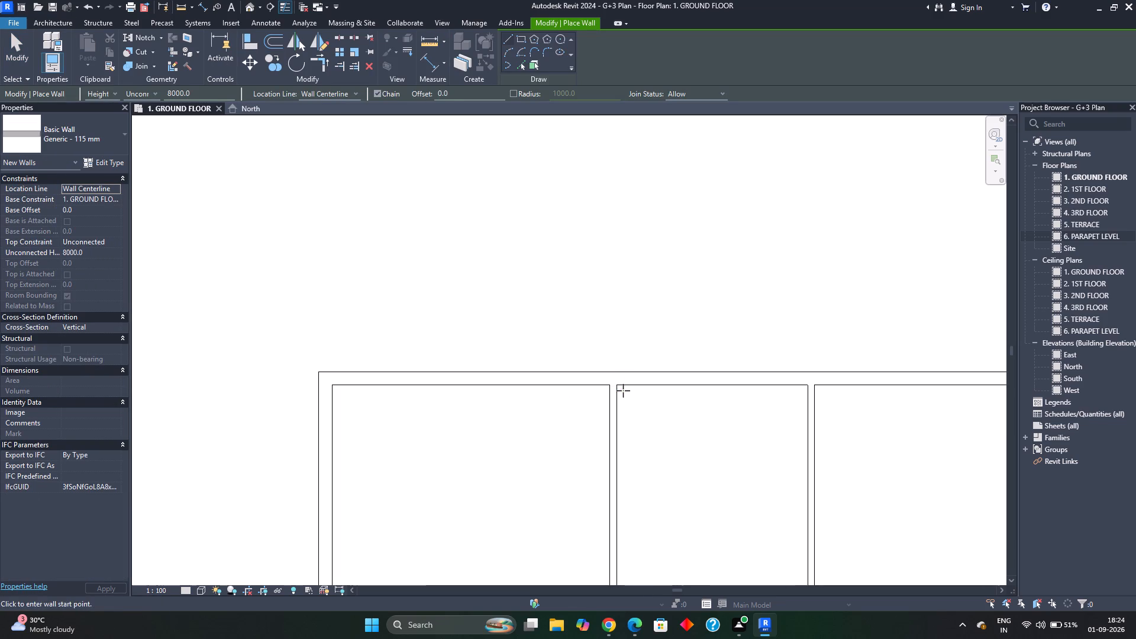
scroll(627, 390, up, 3)
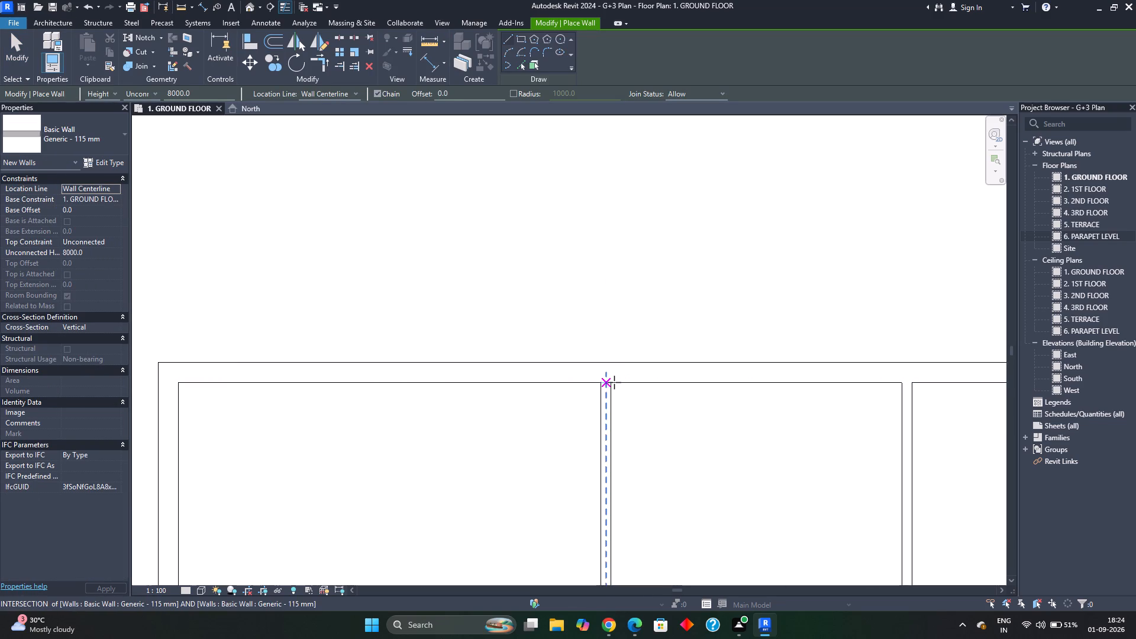
text(6')
key(Return)
scroll(671, 529, down, 3)
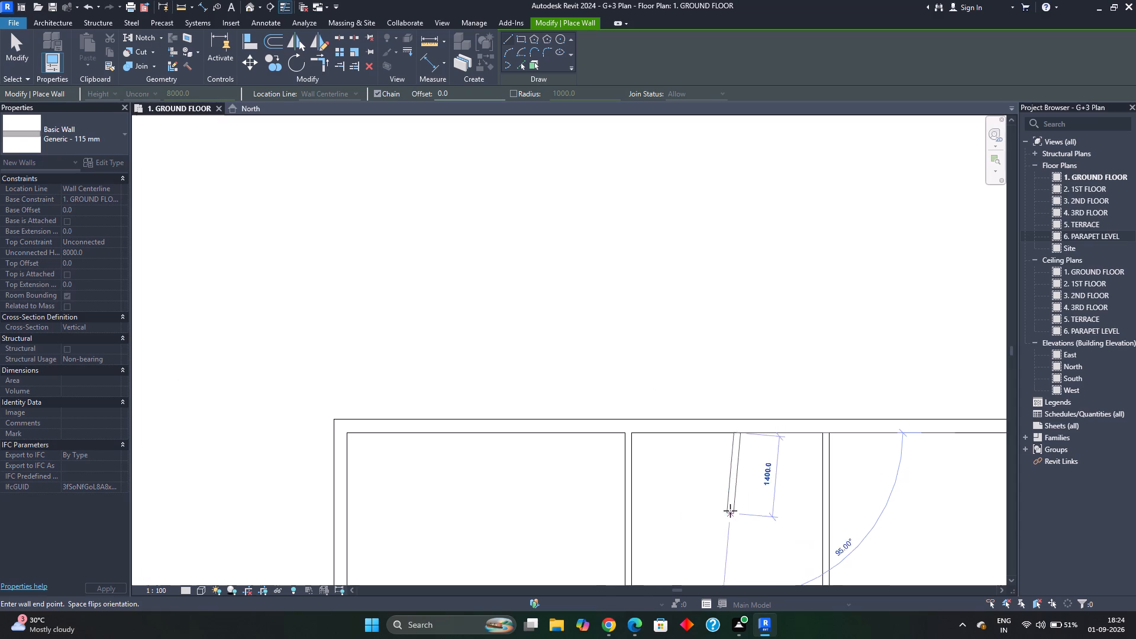
middle_drag(730, 502, 719, 403)
middle_drag(721, 470, 728, 401)
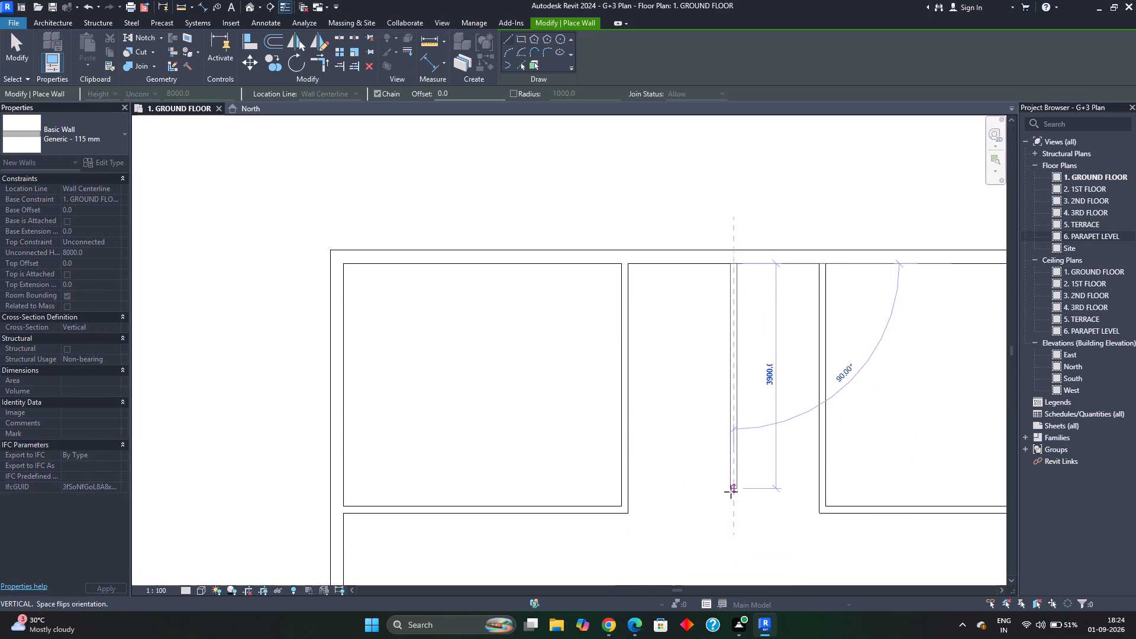
click(734, 507)
click(628, 505)
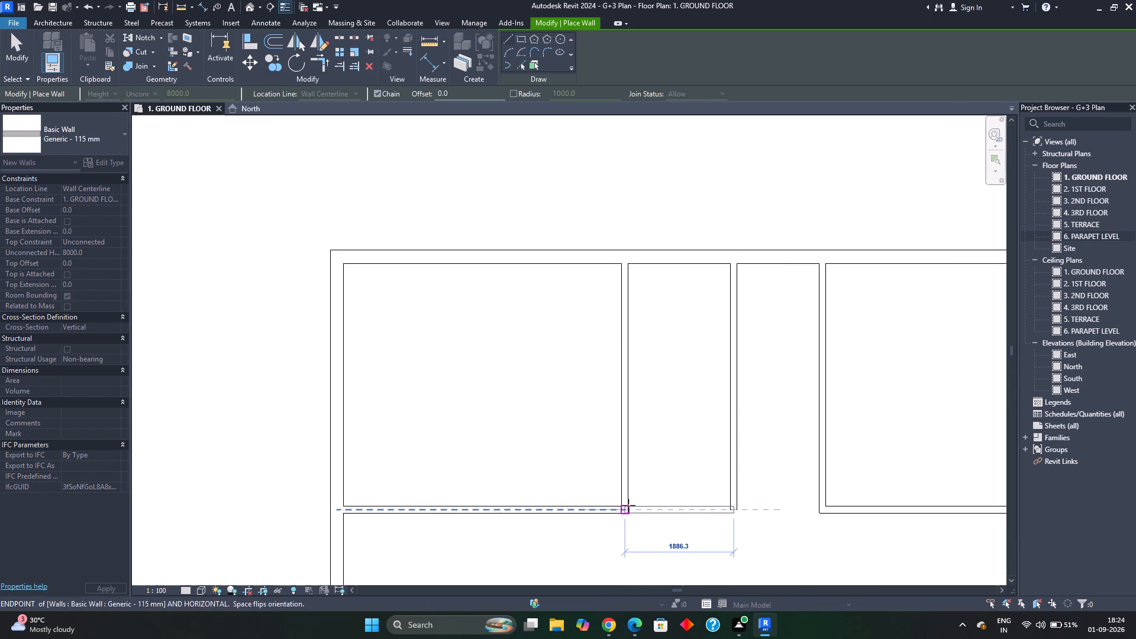
key(Escape)
middle_drag(777, 322, 669, 413)
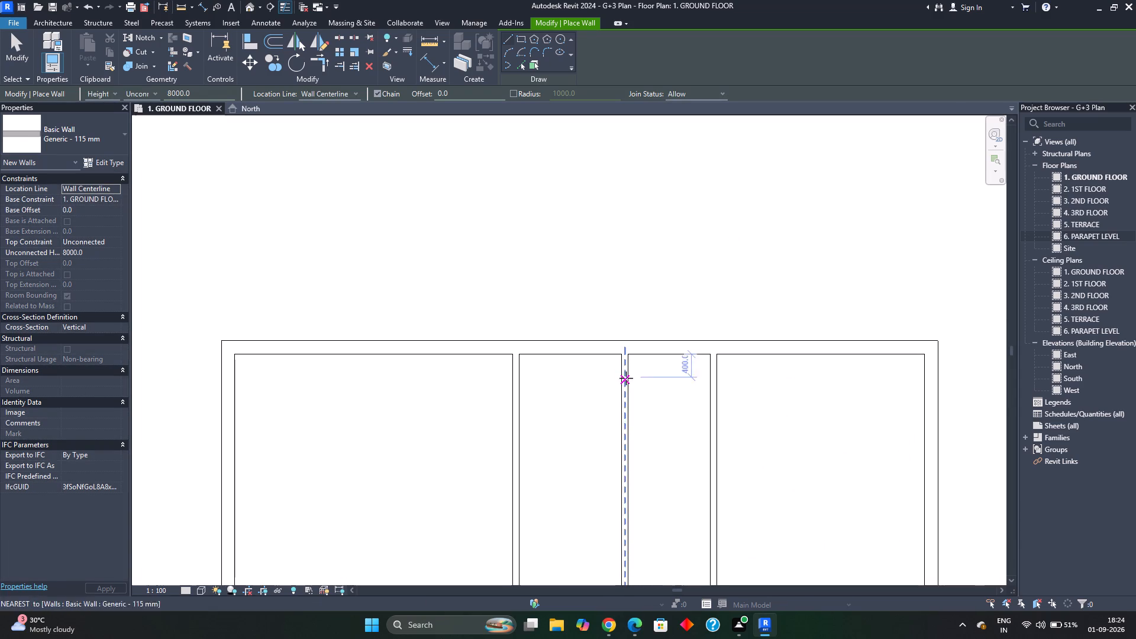
key(Escape)
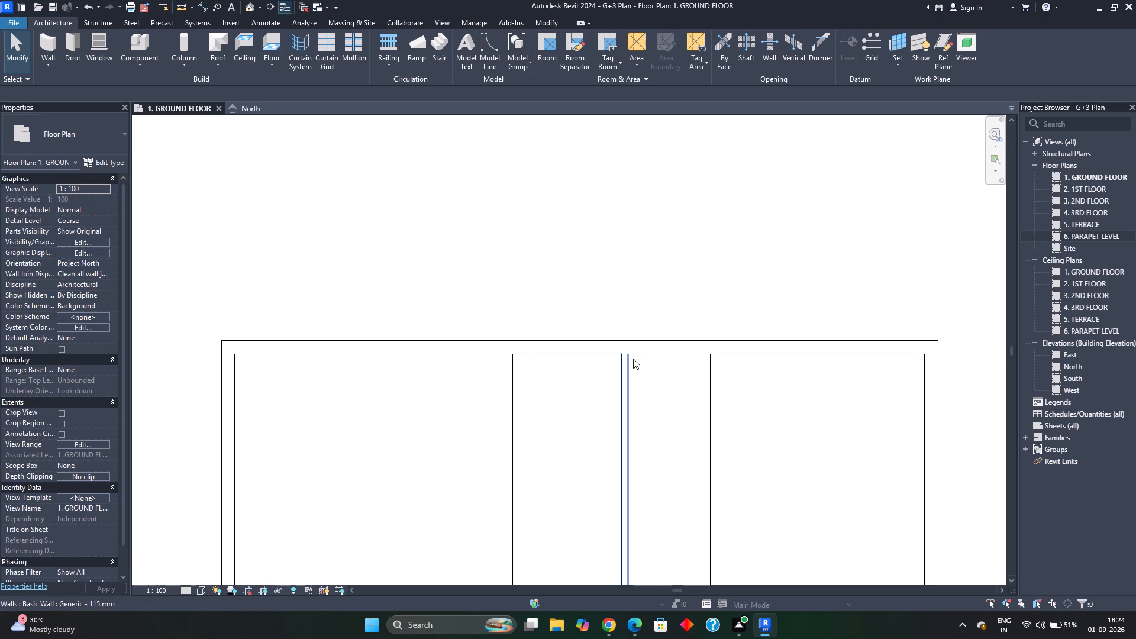
Draw a 115 mm cross wall 6' south of the north wall, from the new partition to the northeast room's west wall.
key(w)
key(a)
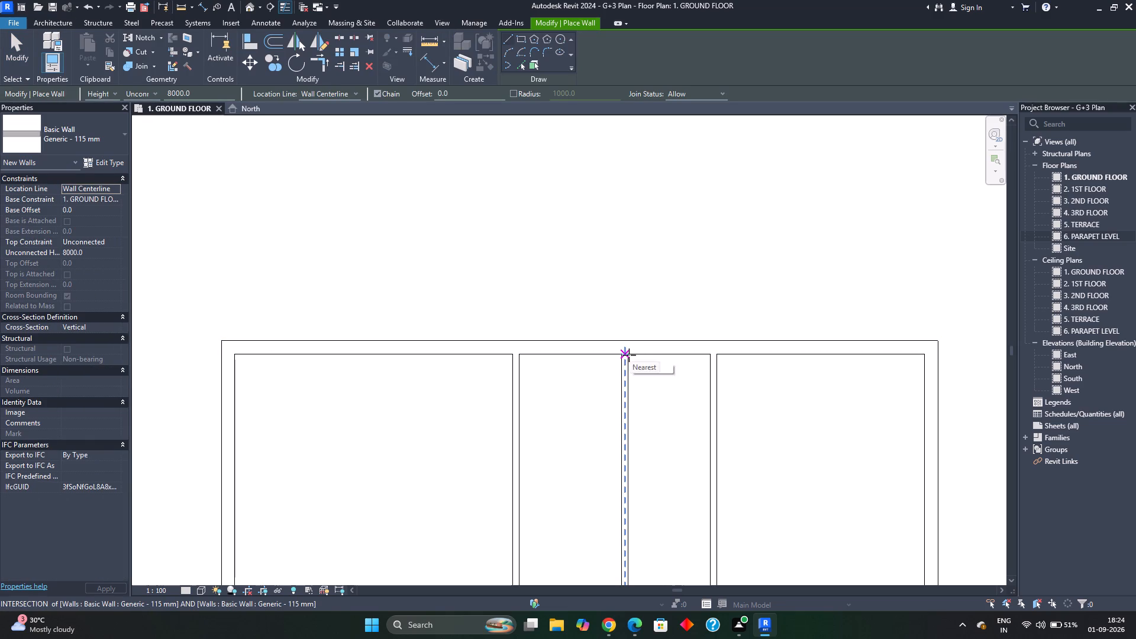
scroll(626, 357, up, 3)
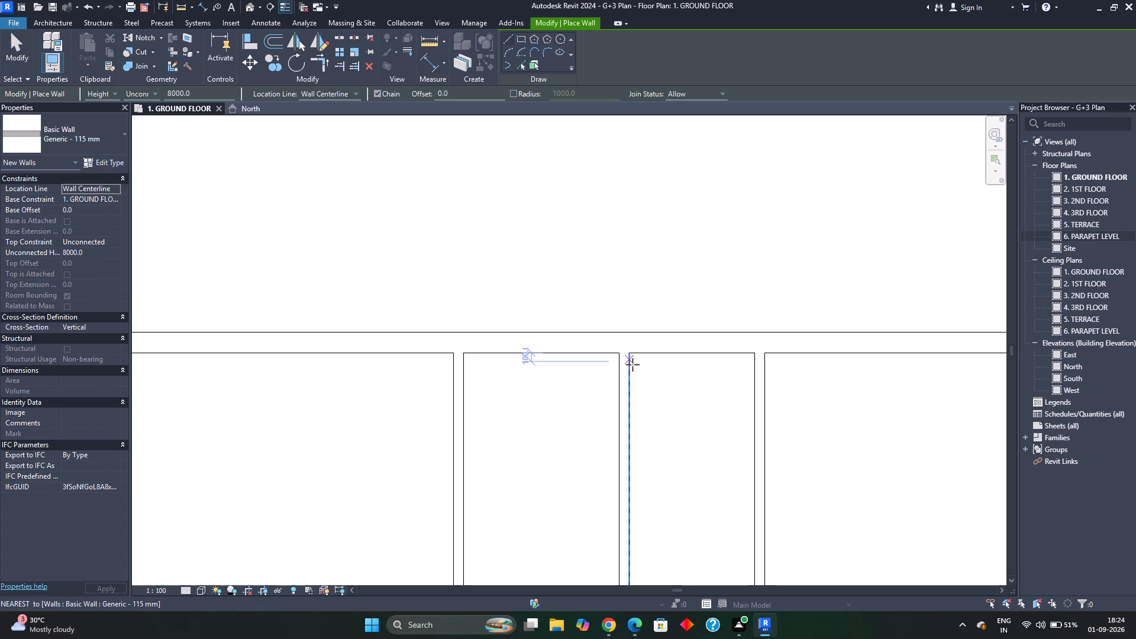
text(6')
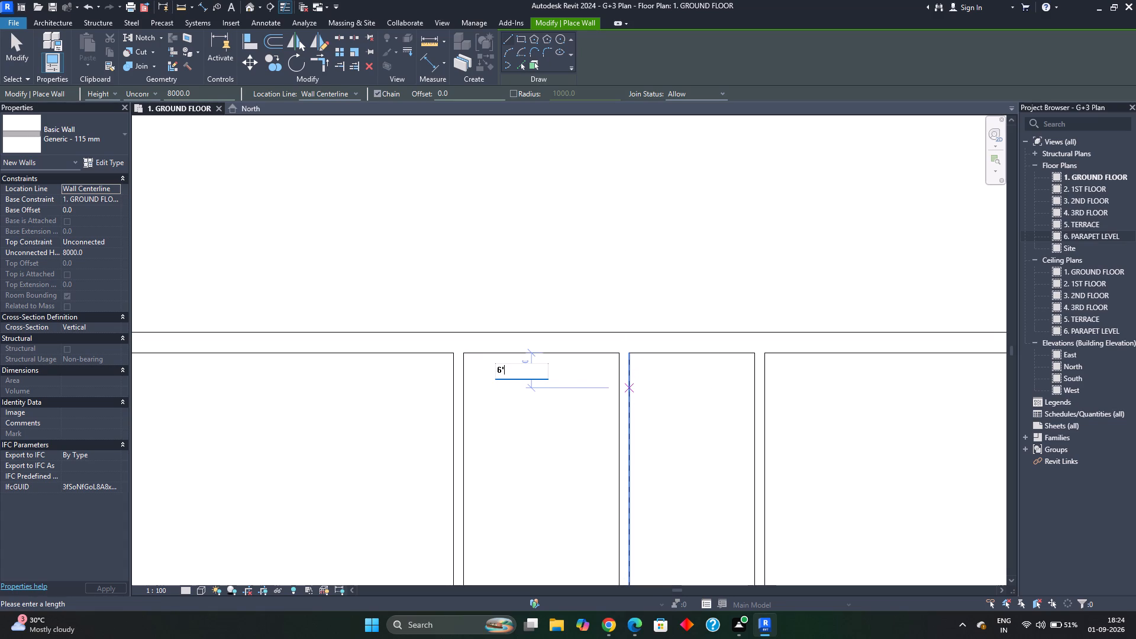
key(Return)
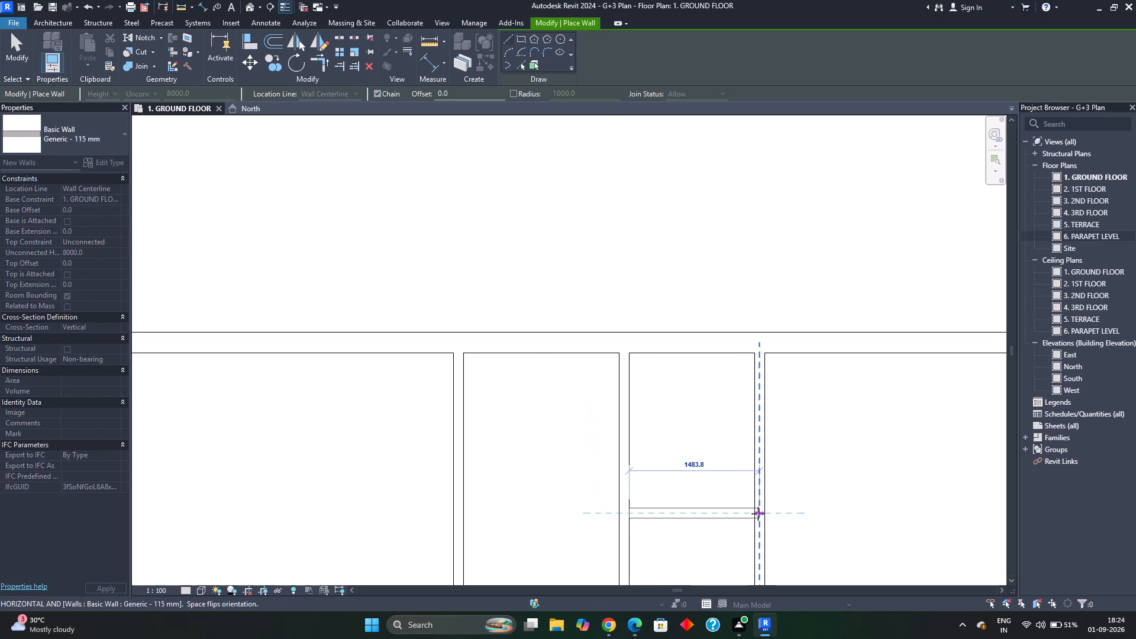
click(758, 514)
key(Escape)
scroll(674, 491, down, 1)
middle_drag(674, 491, 706, 479)
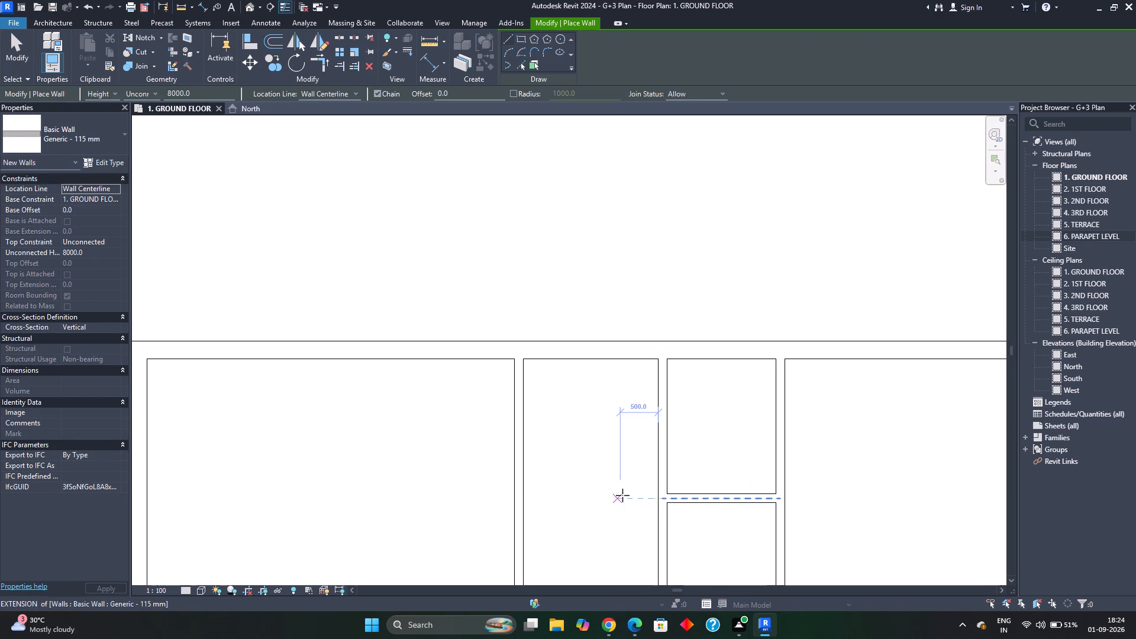
key(Escape)
middle_drag(621, 497, 685, 407)
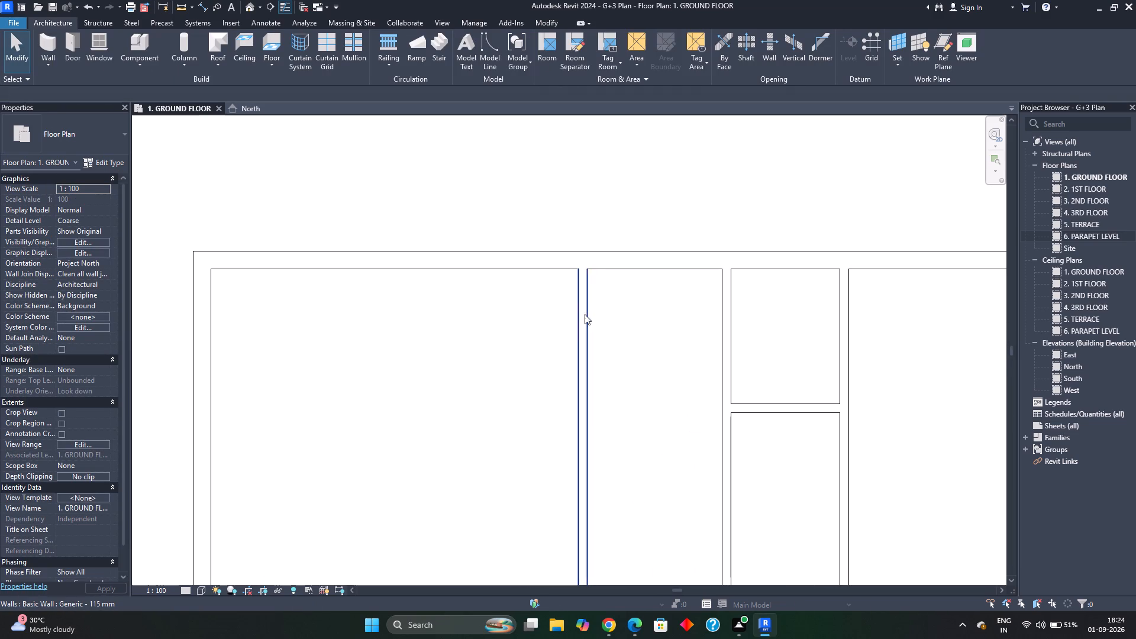
Draw a 115 mm cross wall 7' south of the north wall, from the northwest room's east wall to the adjacent partition.
text(wa)
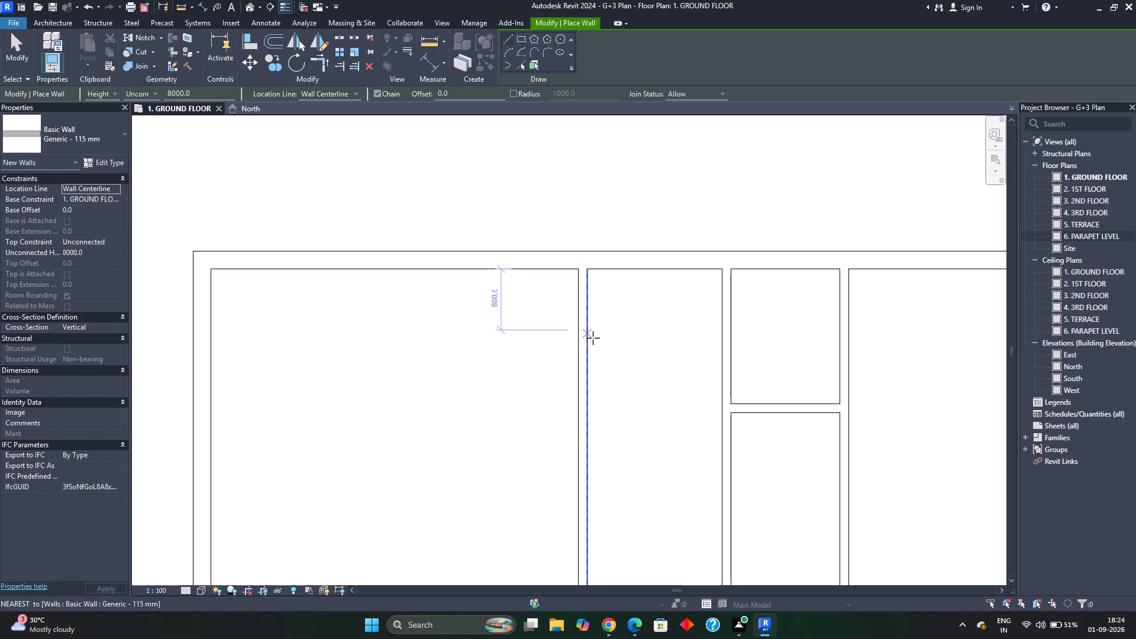
key(Escape)
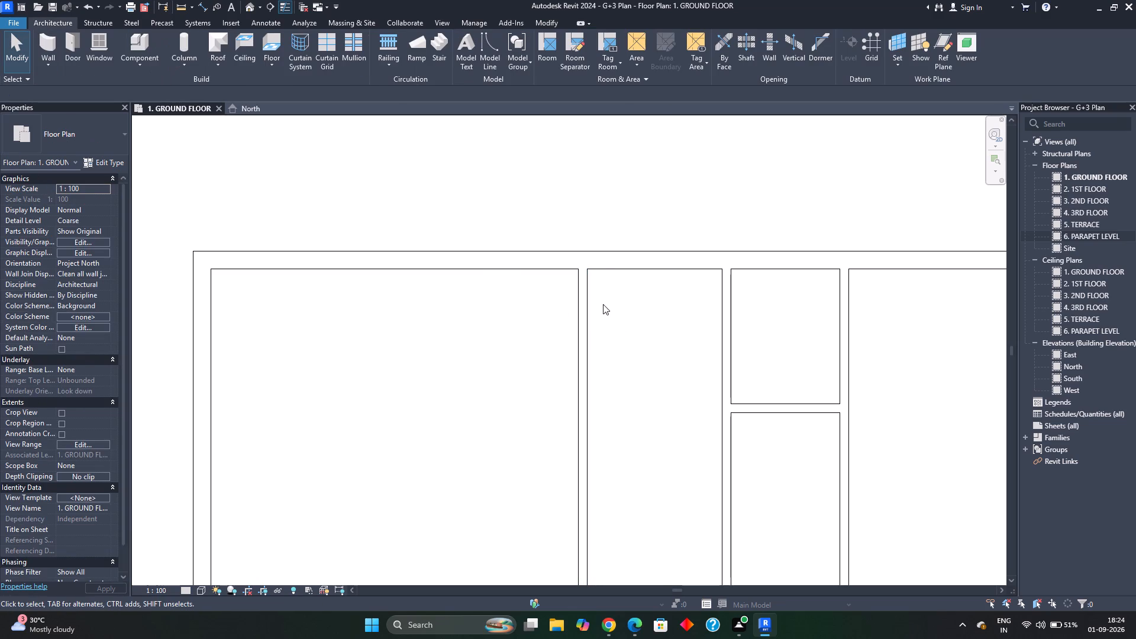
key(w)
key(a)
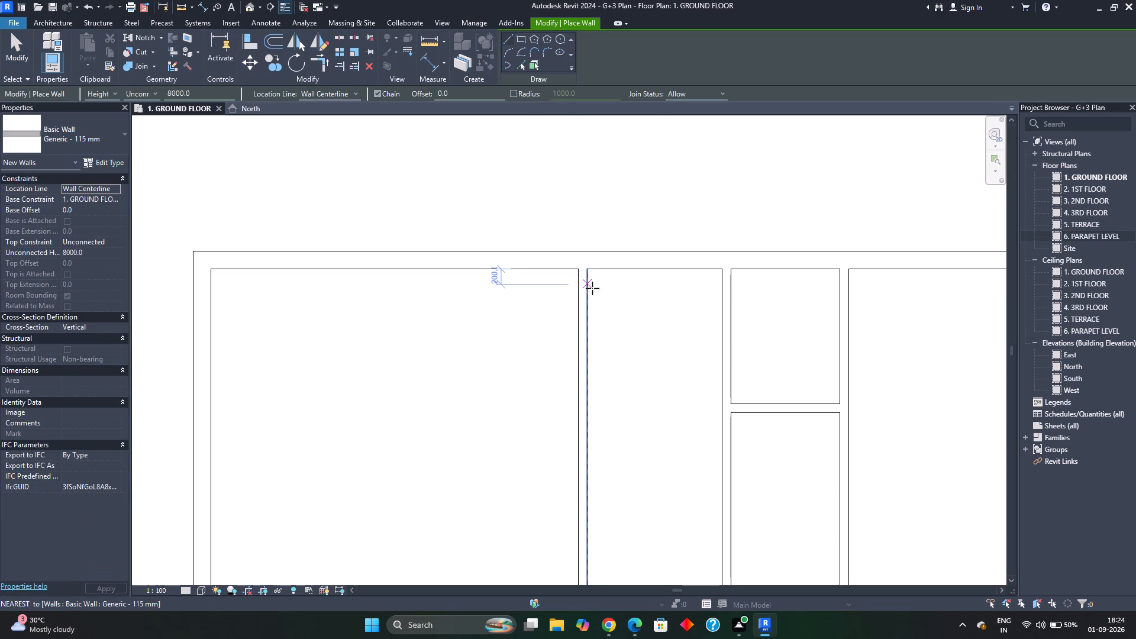
key(7)
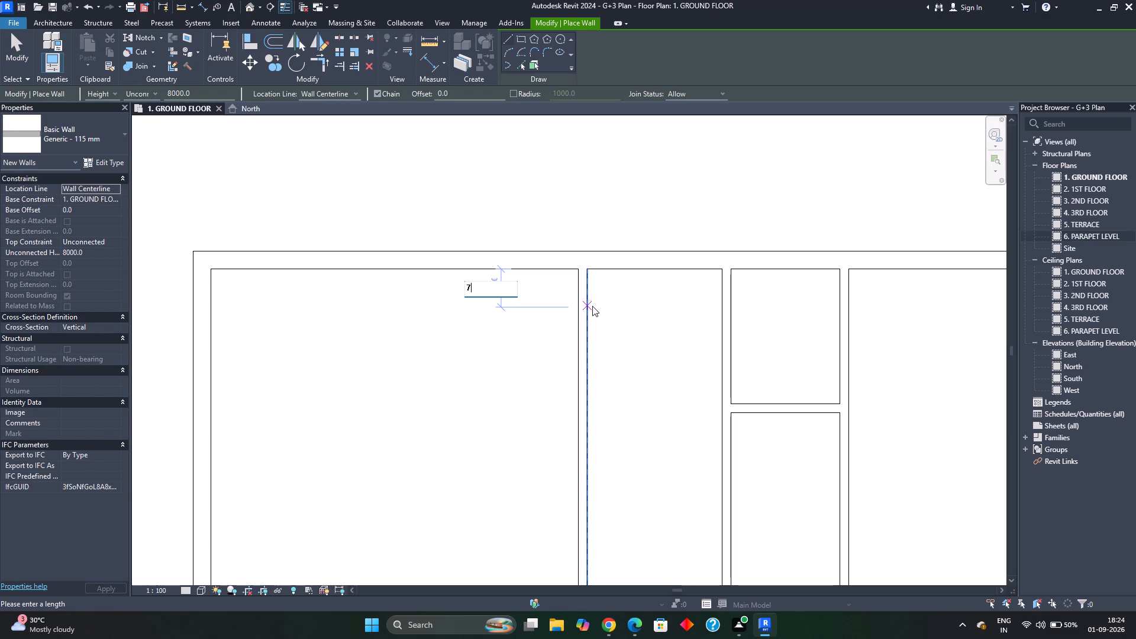
key(apostrophe)
key(Return)
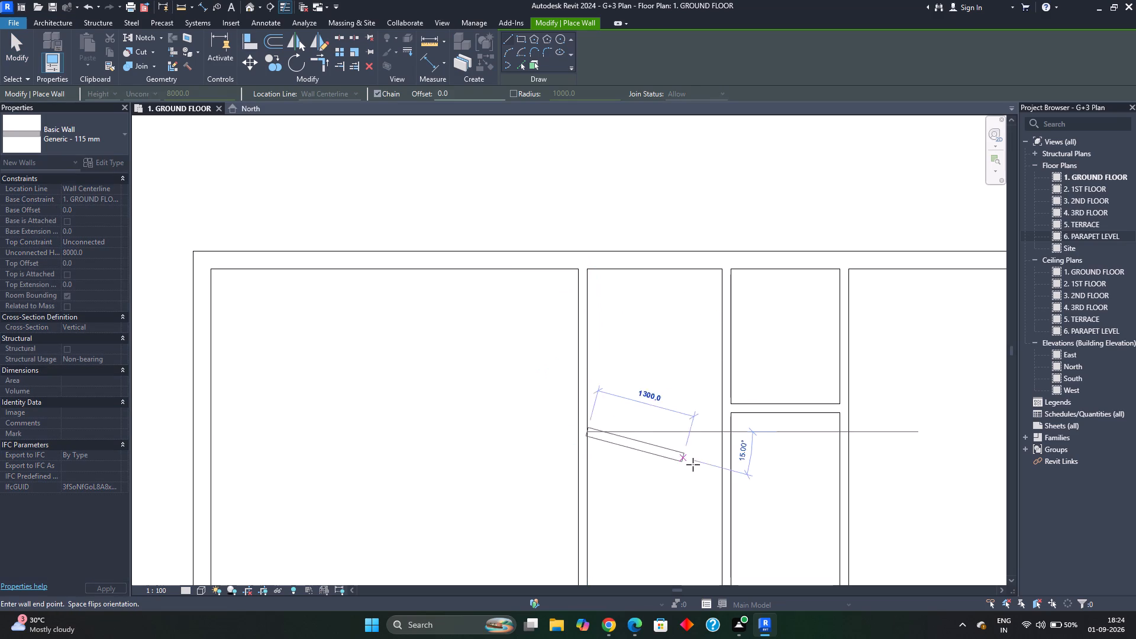
click(721, 437)
key(Escape)
scroll(639, 464, down, 2)
middle_drag(642, 469, 641, 421)
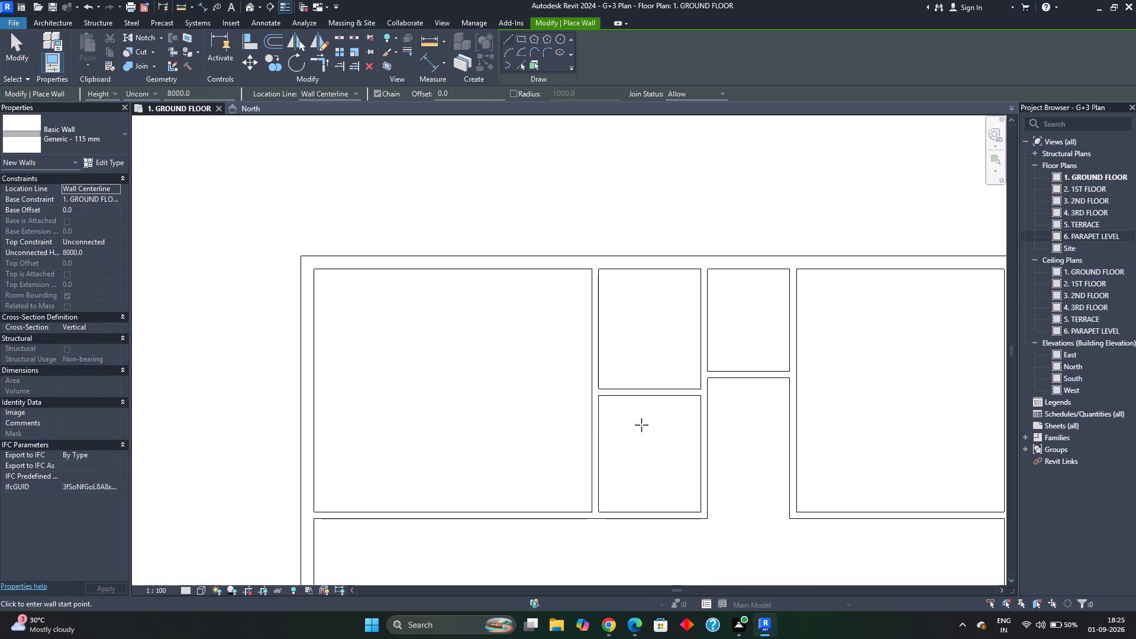
middle_drag(654, 489, 646, 433)
scroll(654, 470, down, 2)
middle_drag(669, 513, 667, 503)
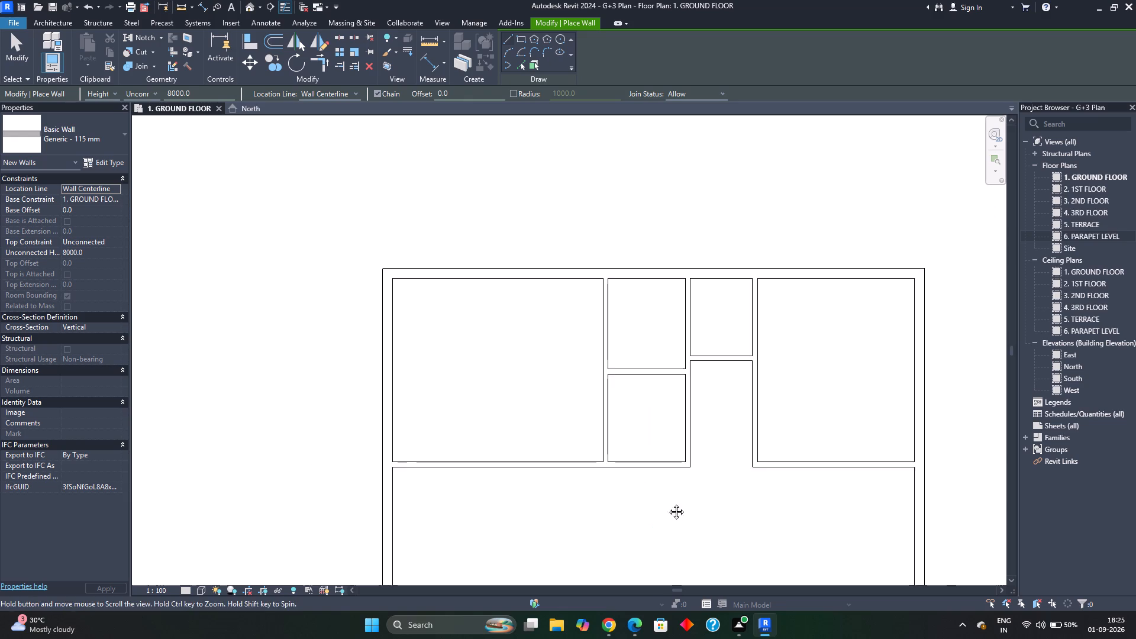
middle_drag(667, 503, 663, 445)
scroll(663, 447, down, 1)
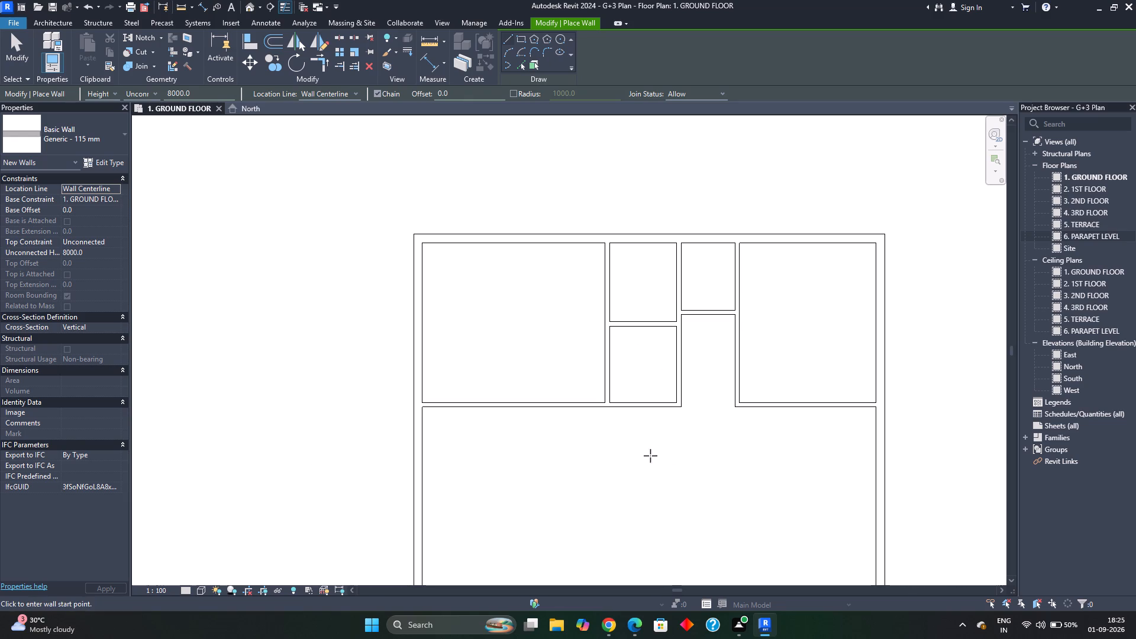
middle_drag(737, 484, 712, 399)
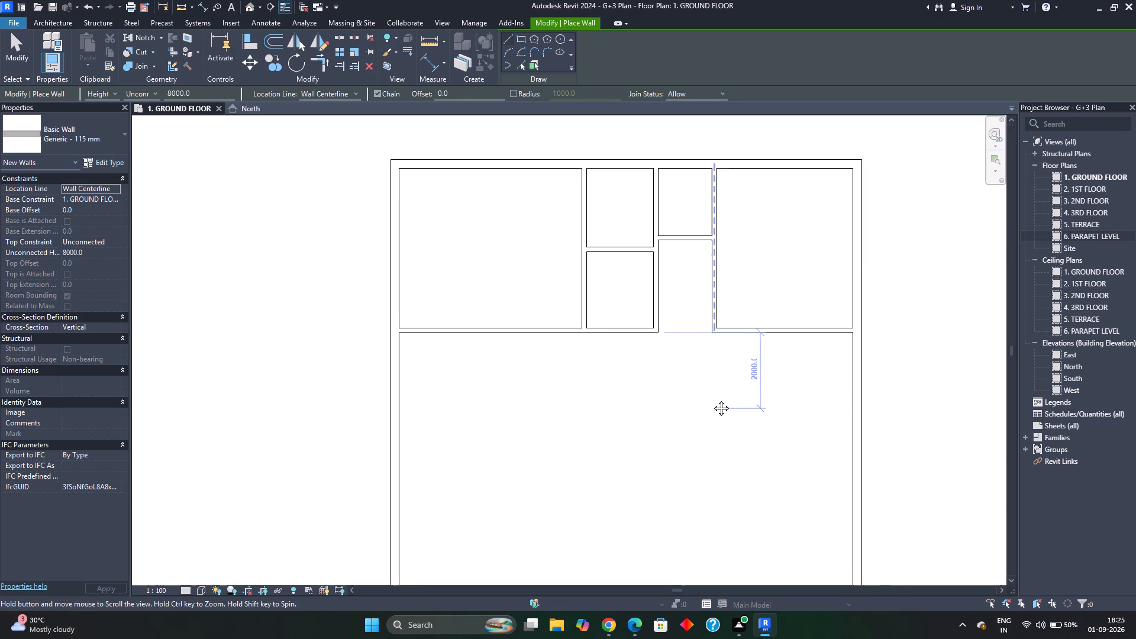
middle_drag(712, 399, 712, 390)
key(Escape)
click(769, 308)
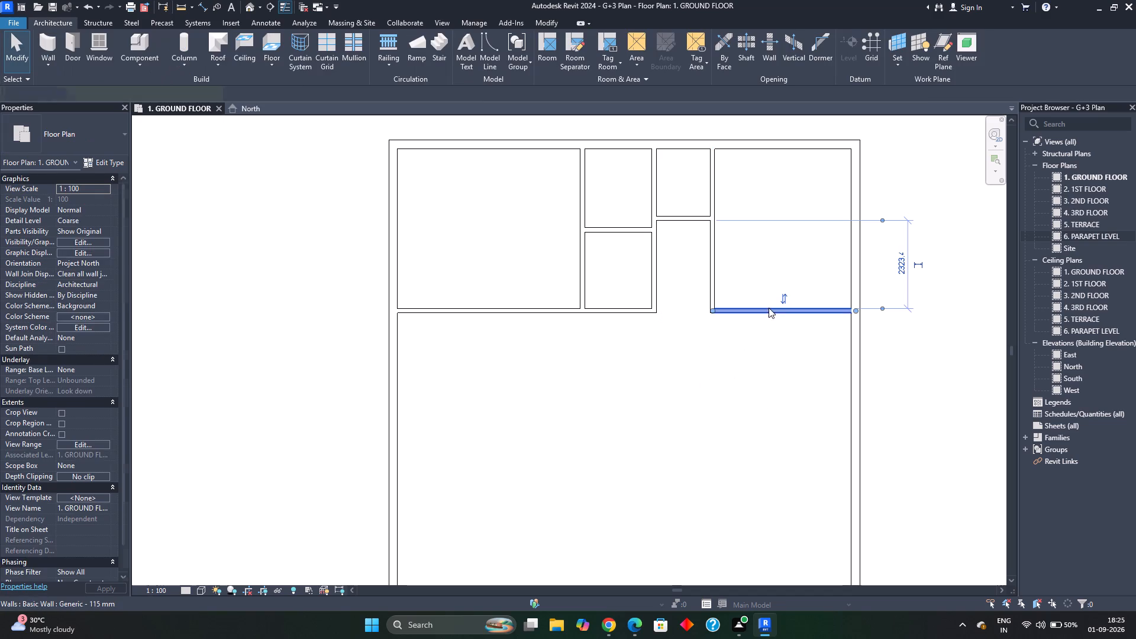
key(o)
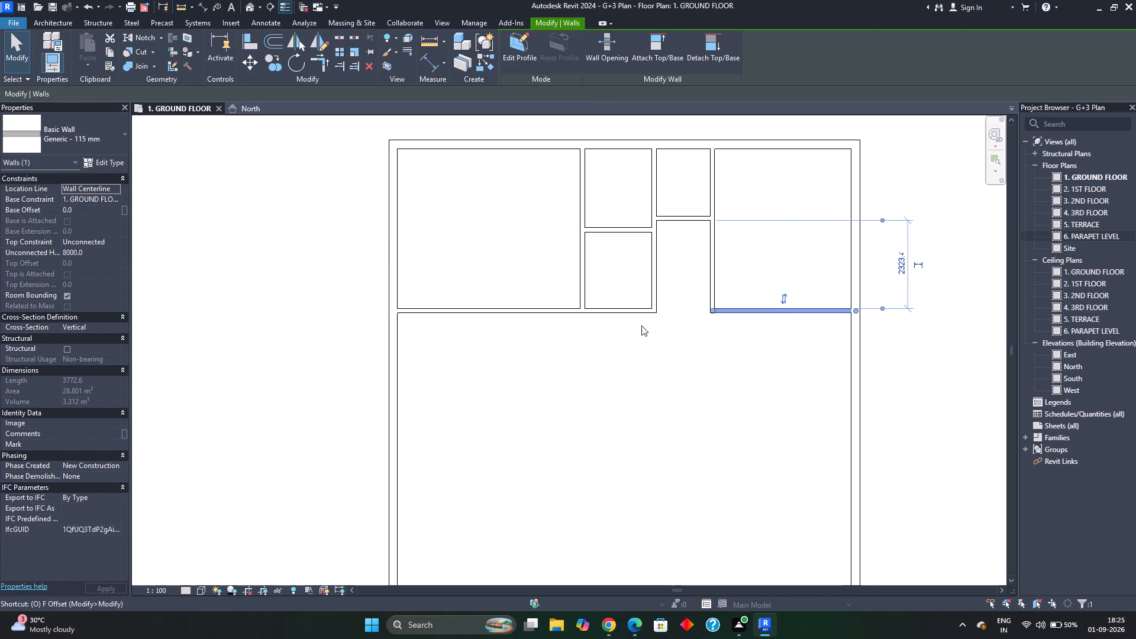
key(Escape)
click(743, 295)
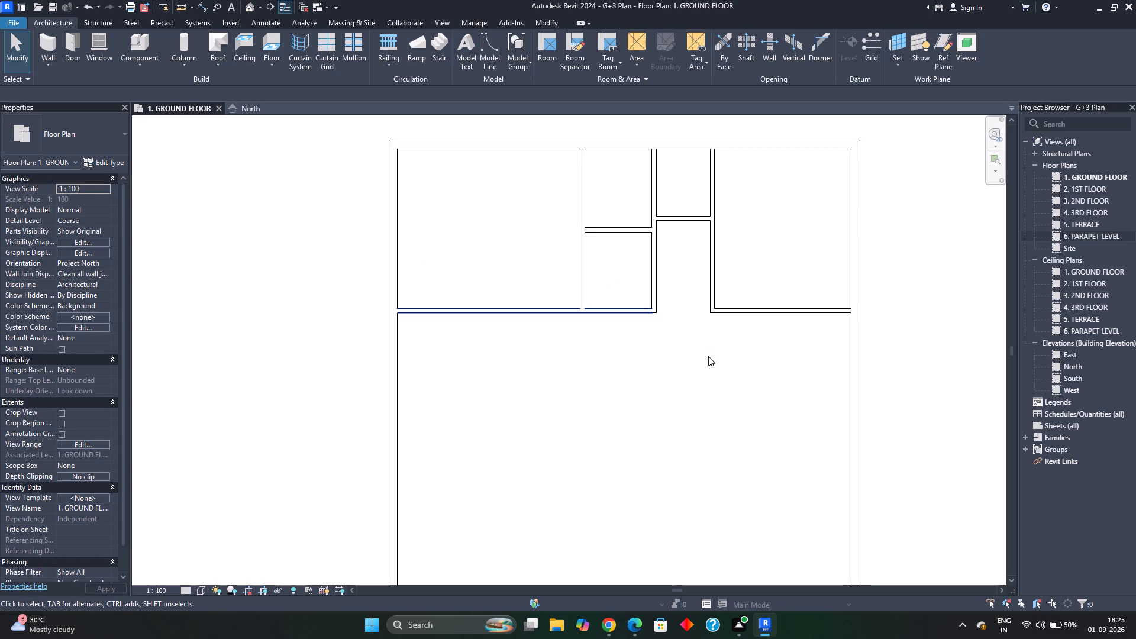
Offset a copy of the northeast room's south wall 14' to the south.
scroll(708, 359, down, 2)
middle_drag(706, 357, 704, 332)
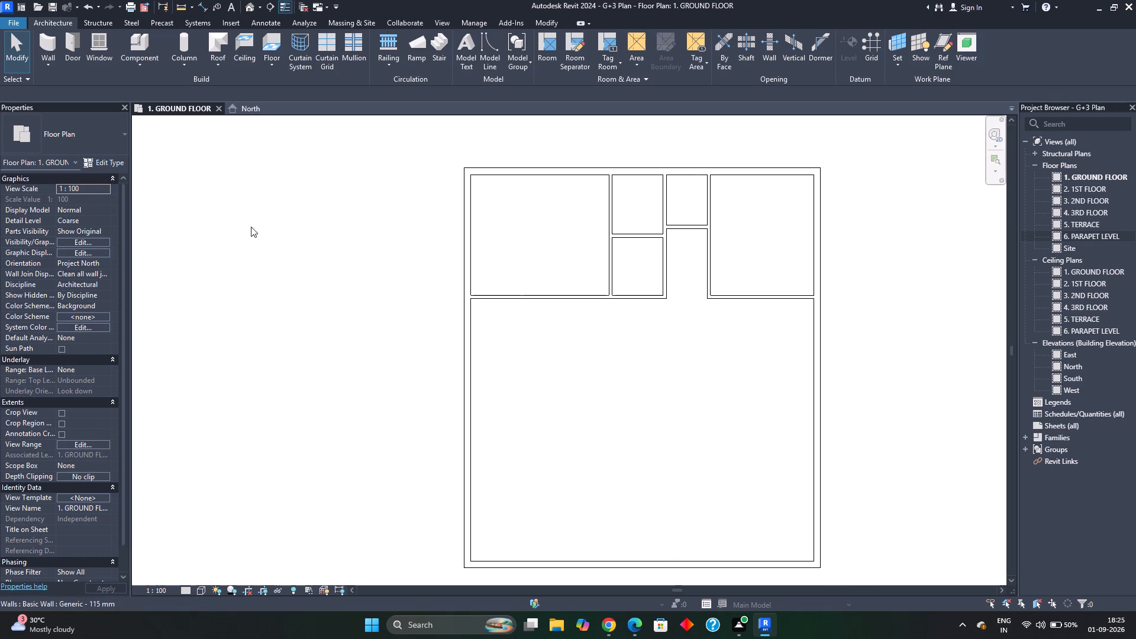
click(751, 298)
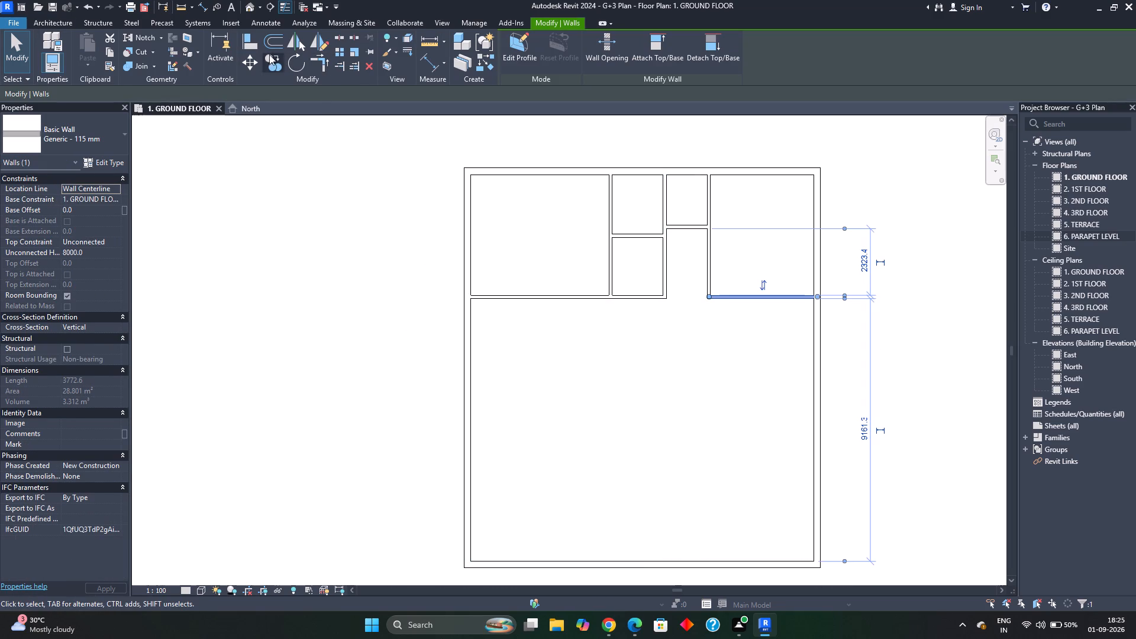
click(272, 43)
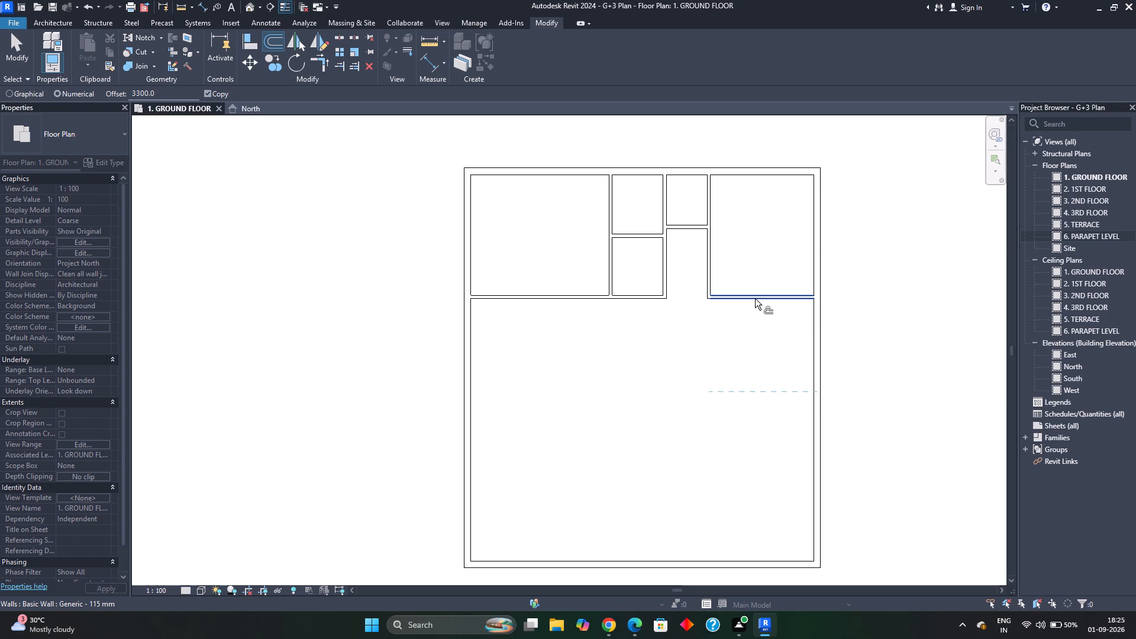
scroll(755, 299, up, 4)
drag(176, 94, 113, 92)
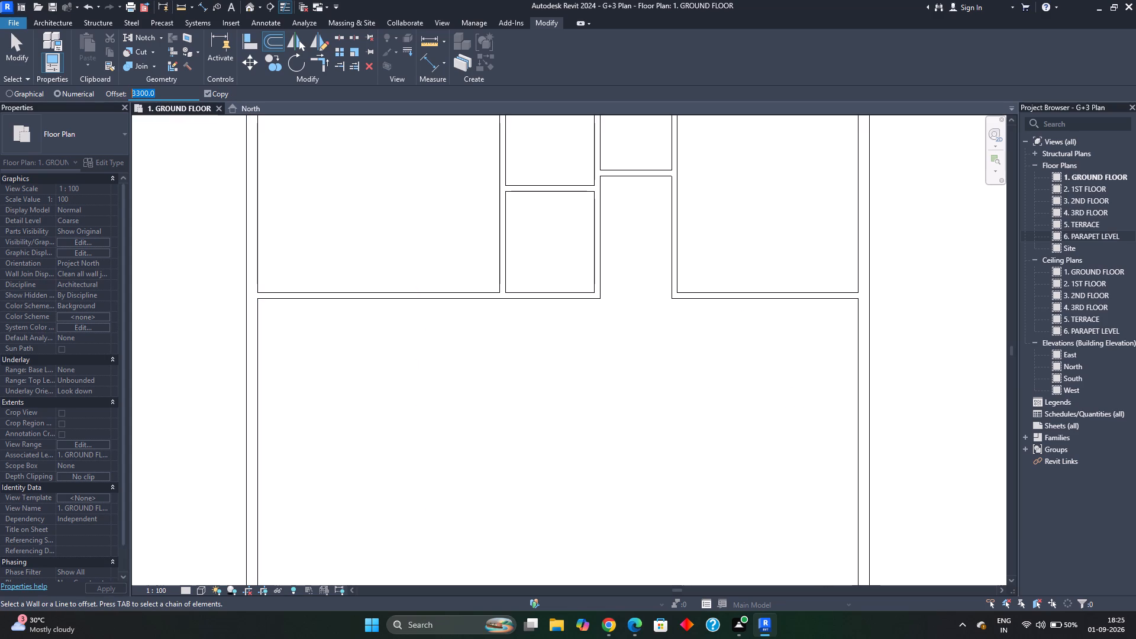
drag(113, 92, 112, 92)
text(14')
key(Return)
click(725, 299)
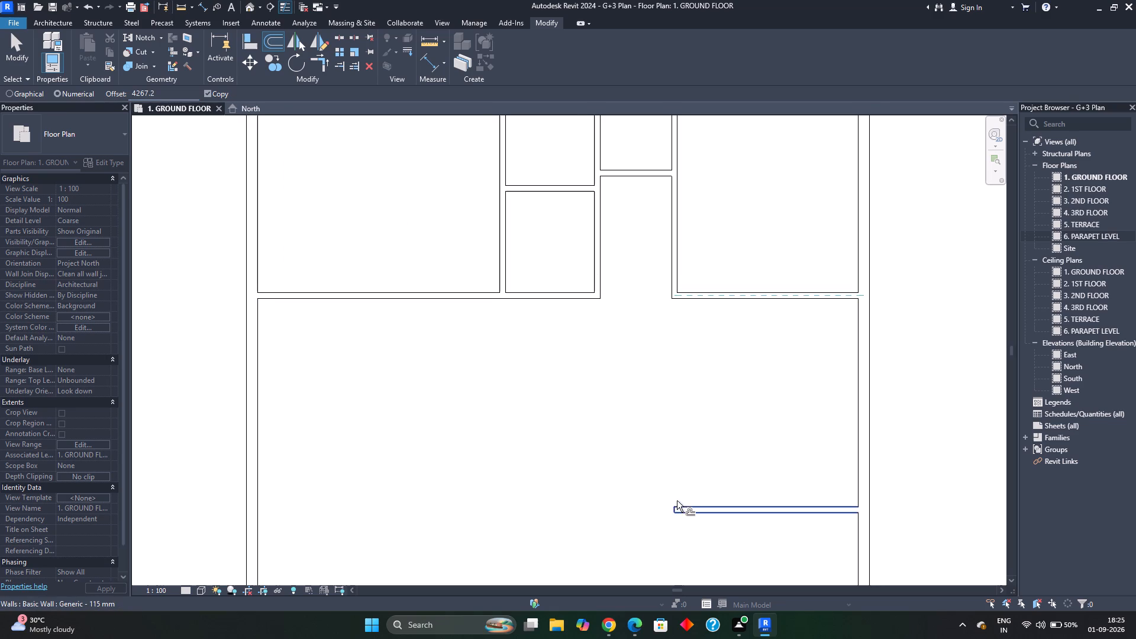
key(Escape)
key(Escape)
Draw a 115 mm wall from the offset wall's west end north to the northeast room's southwest corner, closing the second east-side room.
key(w)
key(a)
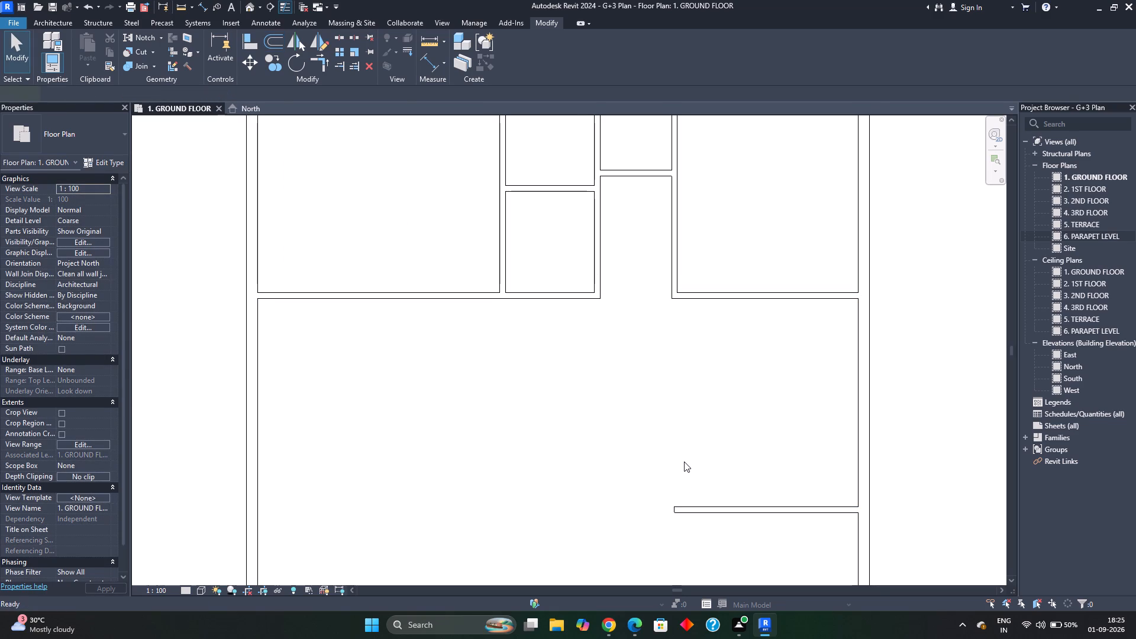
click(675, 509)
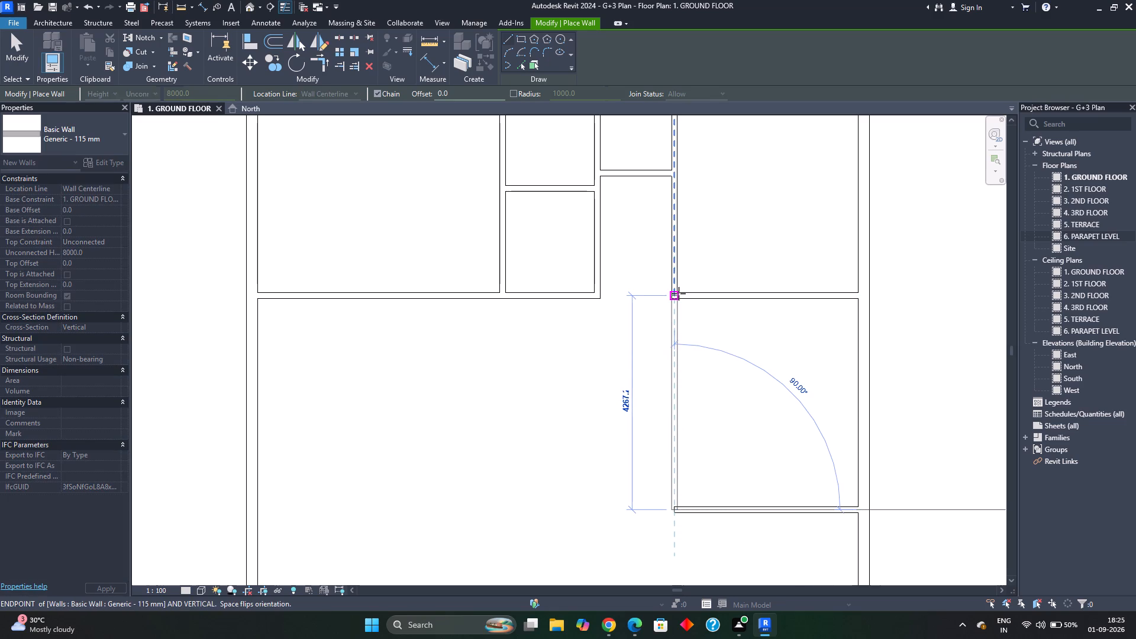
click(679, 293)
key(Escape)
scroll(705, 360, down, 3)
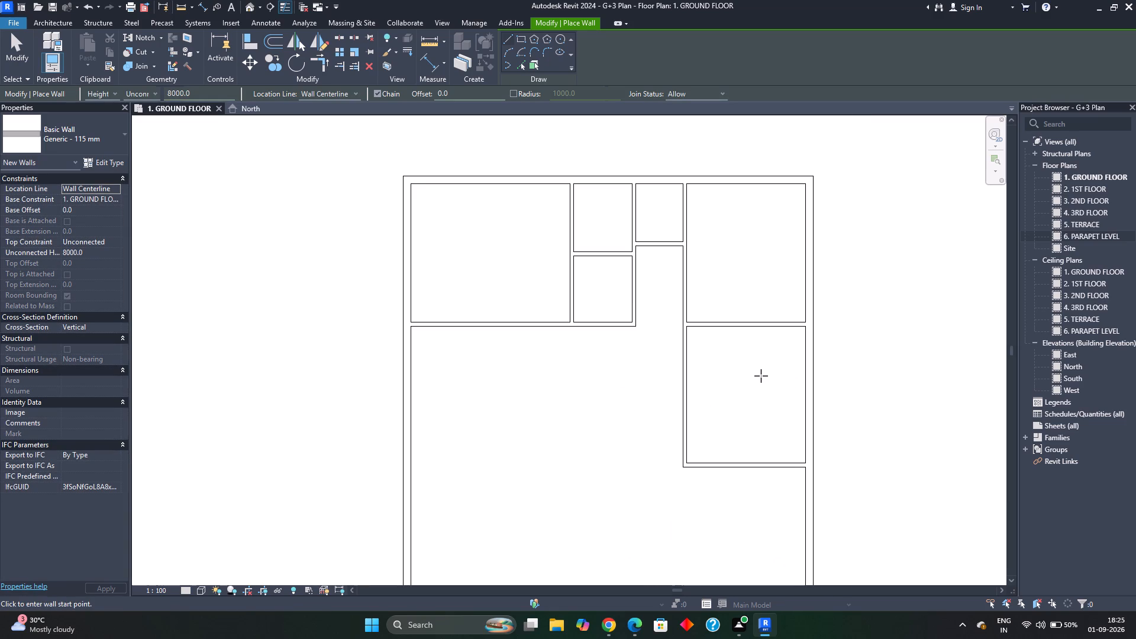
middle_drag(728, 431, 740, 369)
key(Escape)
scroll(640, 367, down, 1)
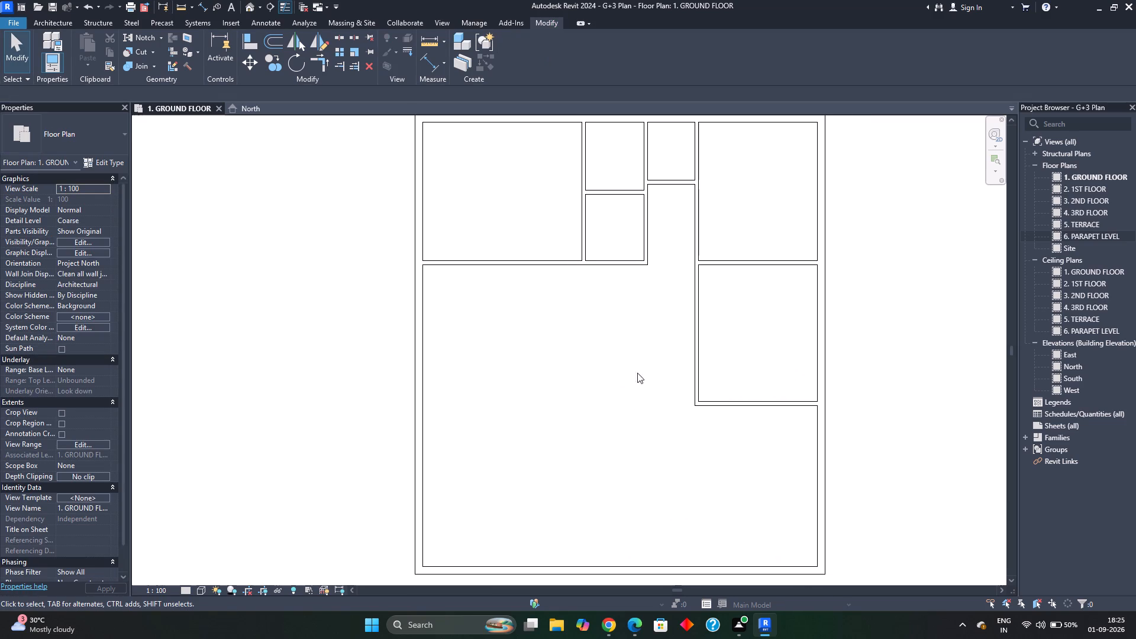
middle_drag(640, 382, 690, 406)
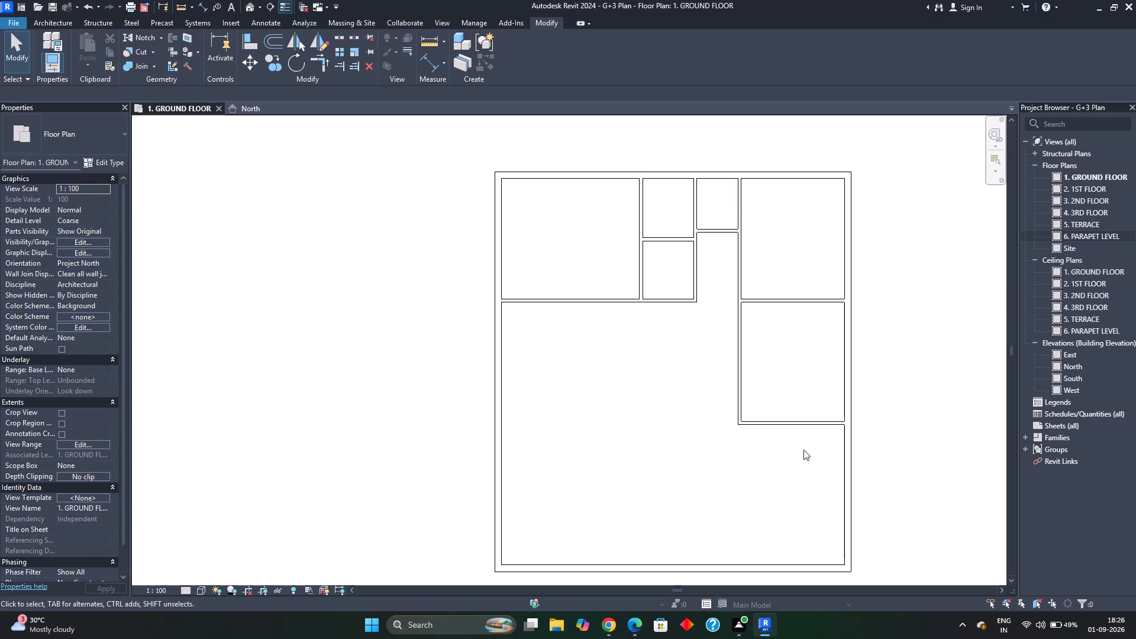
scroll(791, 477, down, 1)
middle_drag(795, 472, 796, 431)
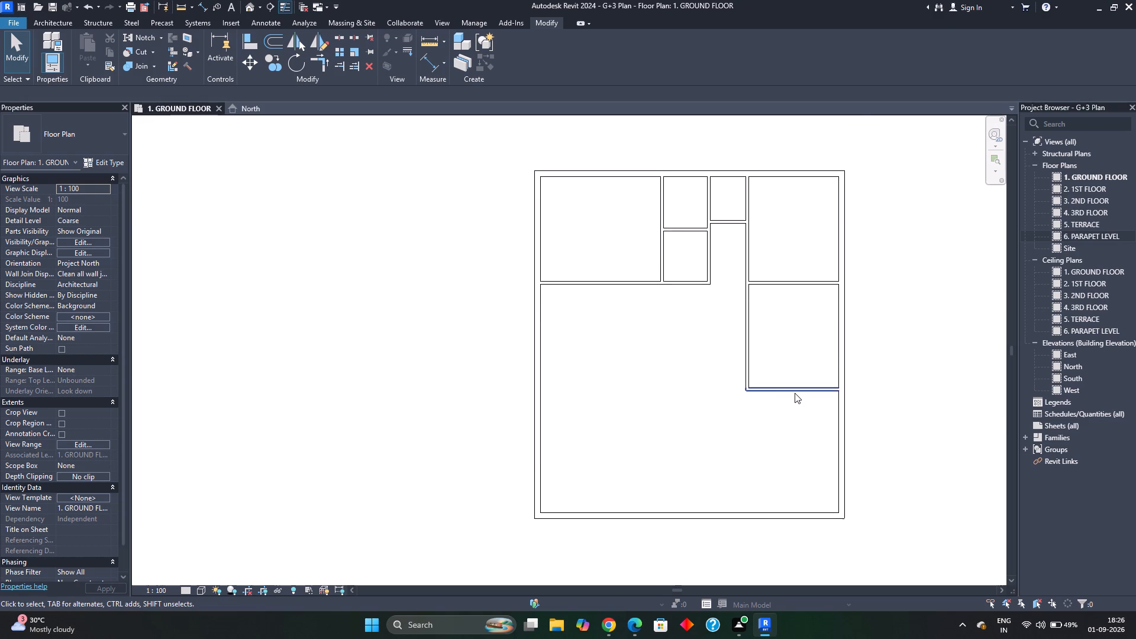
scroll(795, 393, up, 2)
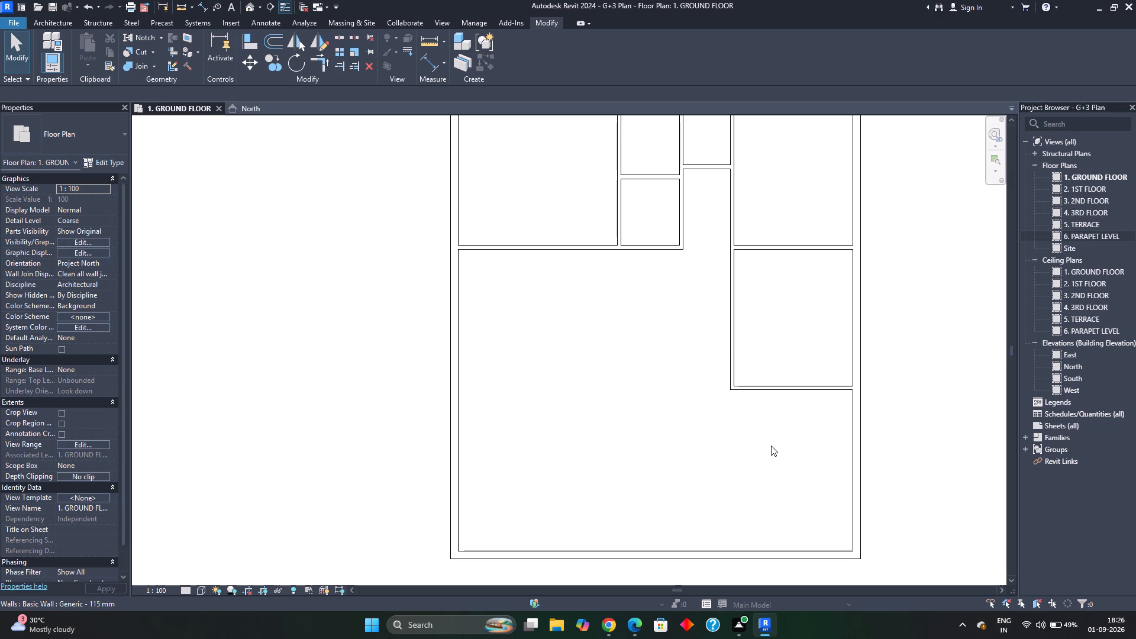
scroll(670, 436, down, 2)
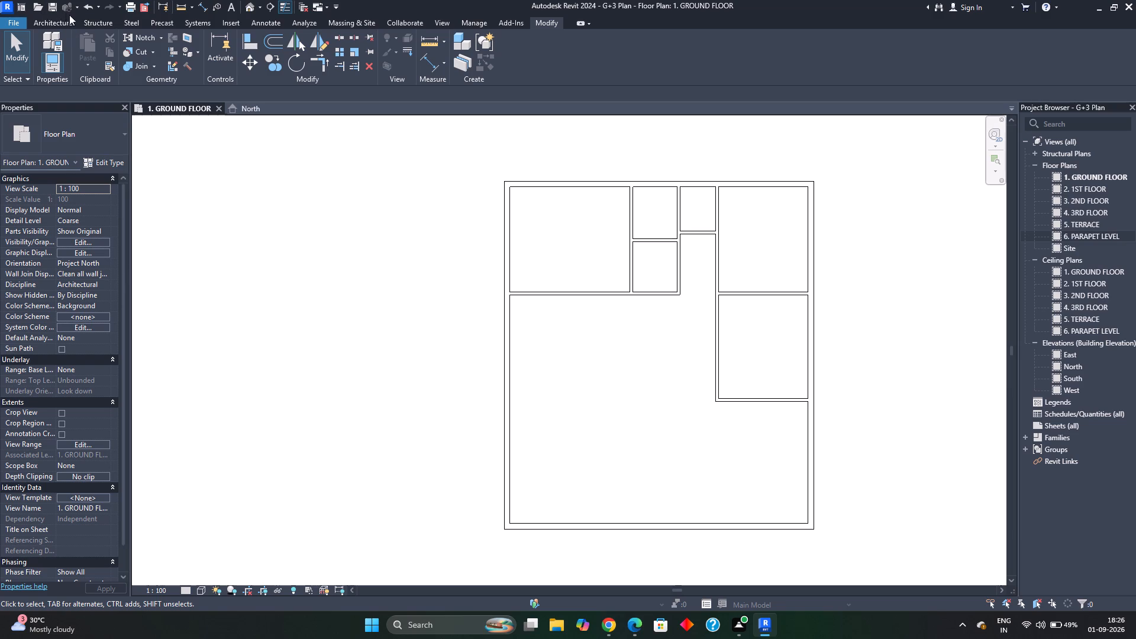
Open the default 3D view, orbit to see the rooms from the front, and set the visual style to Shaded.
click(246, 8)
scroll(590, 438, up, 3)
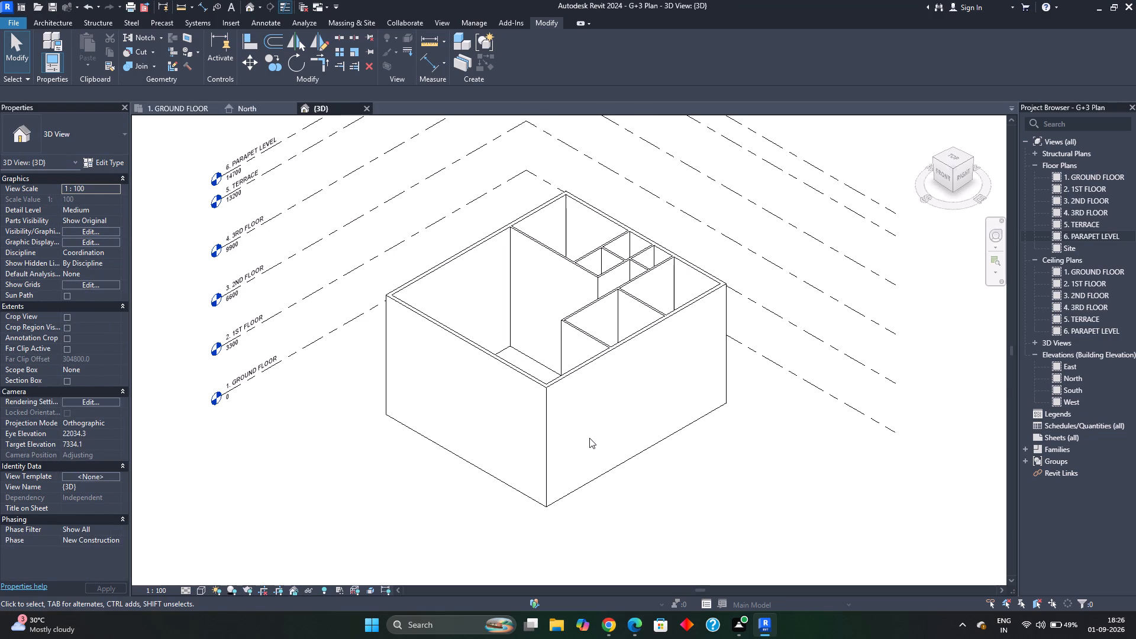
shift+middle_drag(559, 406, 608, 405)
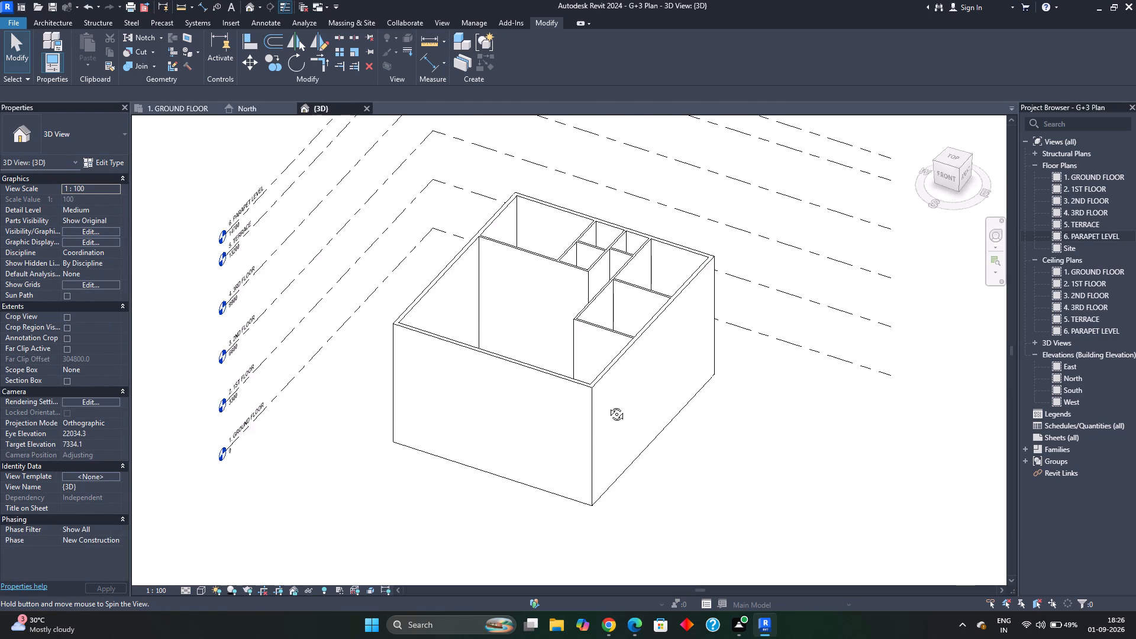
shift+middle_drag(608, 405, 637, 382)
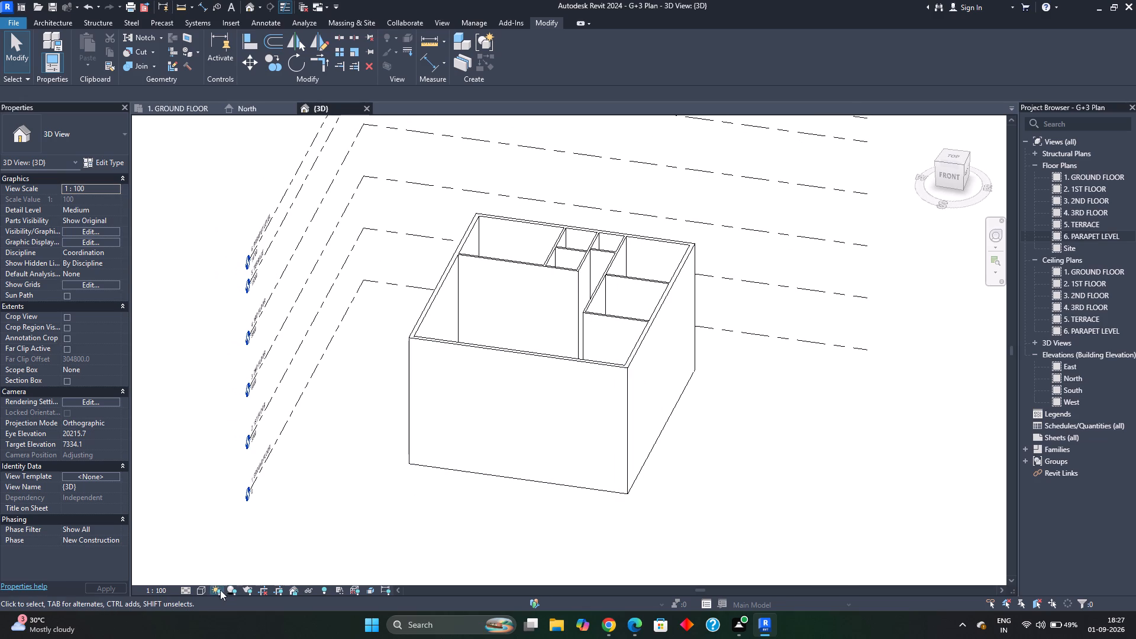
click(199, 588)
click(236, 544)
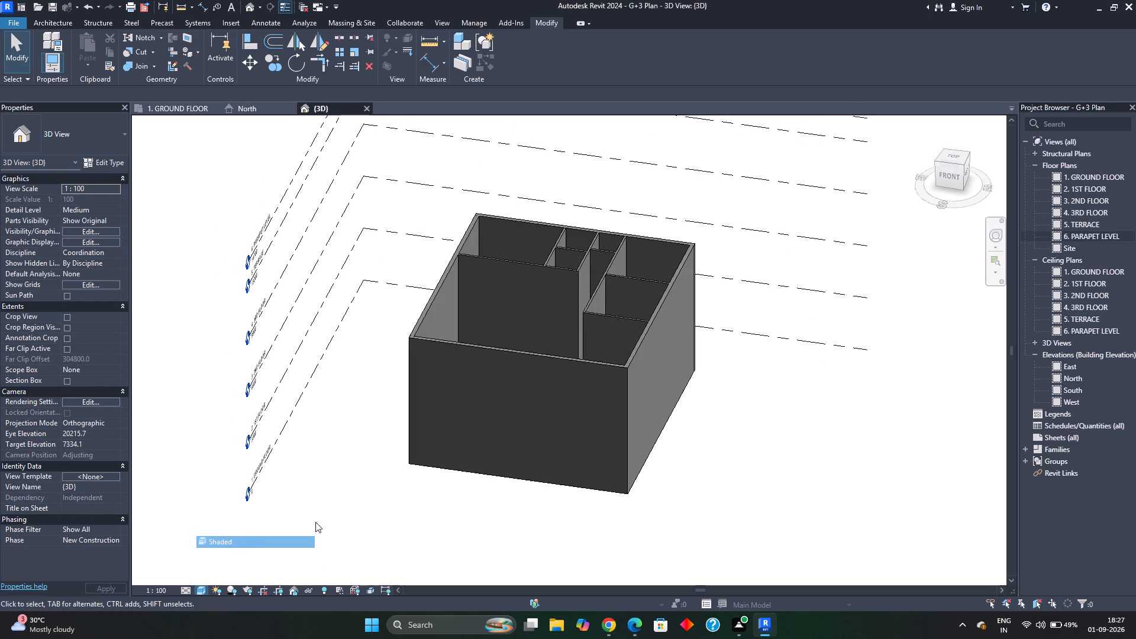
key(Escape)
Check the wall height against the floor levels in the 3D view and North elevation, returning to the 3D view.
scroll(552, 456, down, 2)
shift+middle_drag(551, 454, 480, 452)
scroll(526, 441, up, 3)
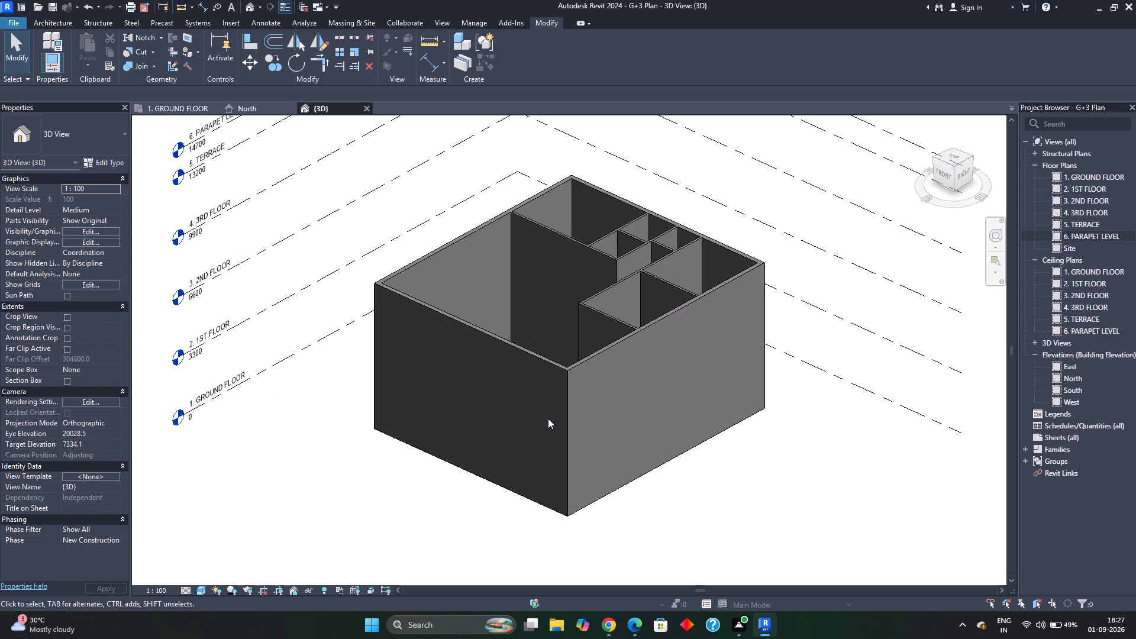
click(248, 104)
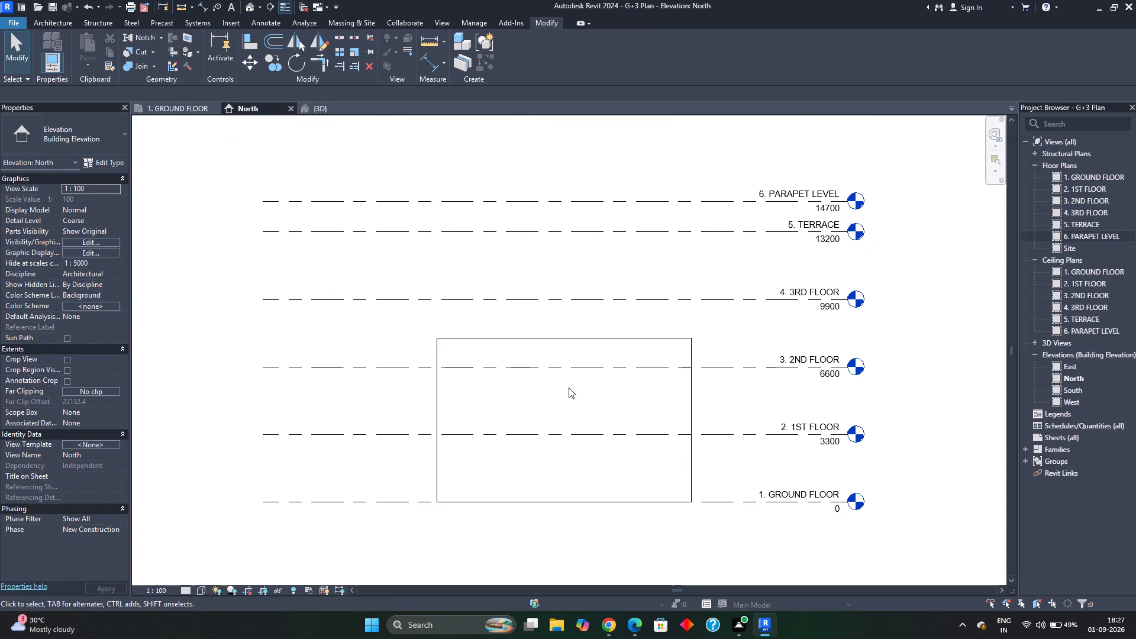
scroll(445, 328, down, 1)
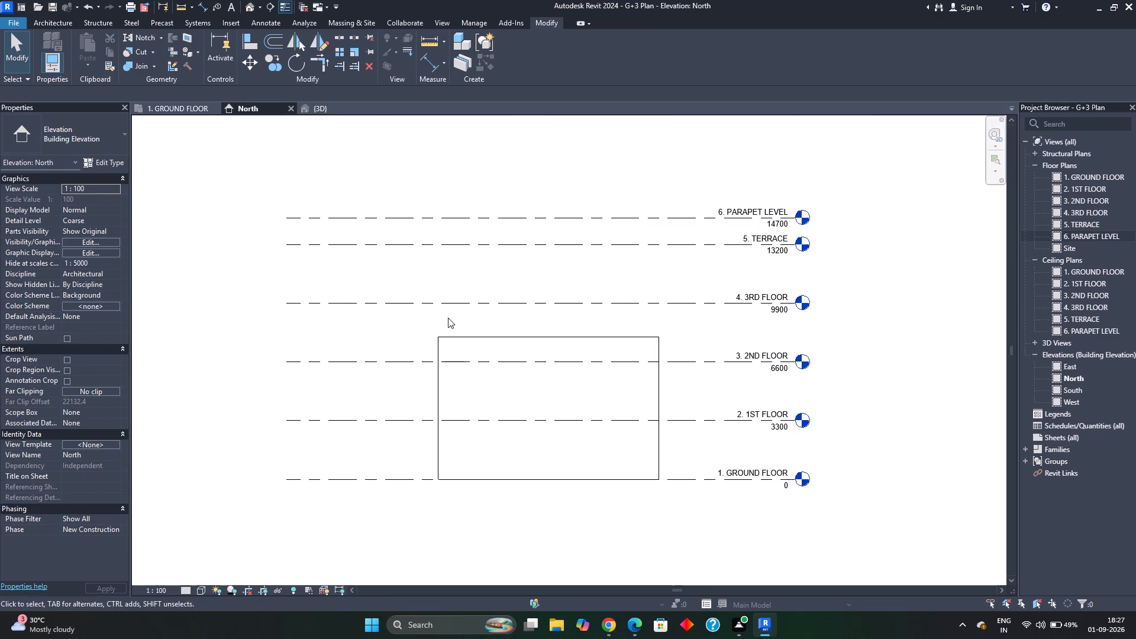
click(318, 106)
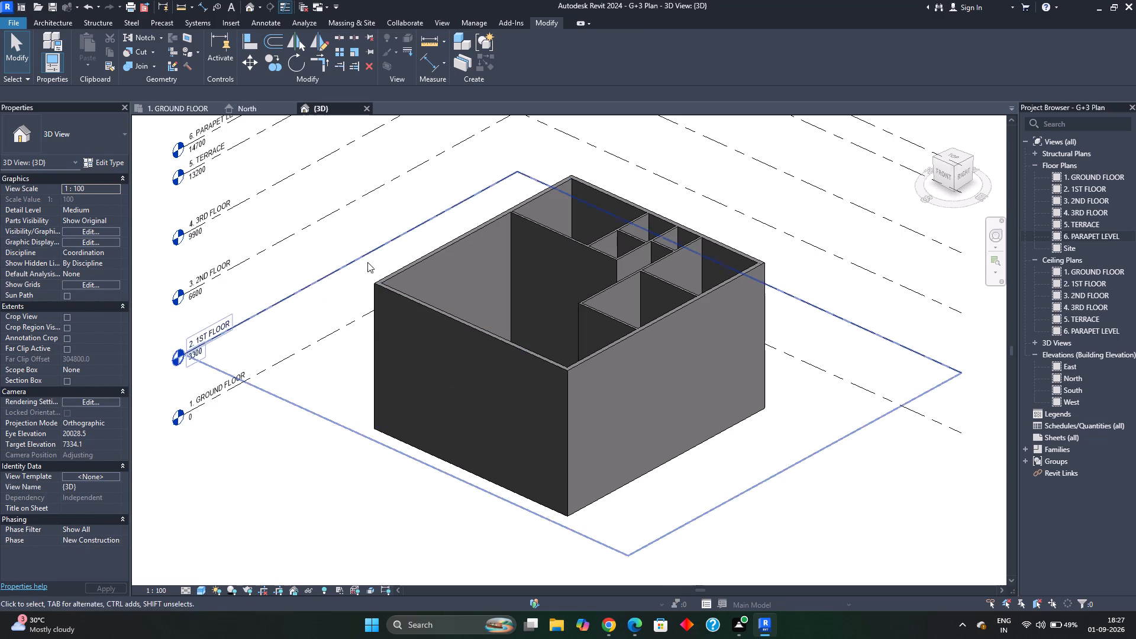
Set the top constraint of all ground floor walls to Up to level: 2. 1ST FLOOR.
click(172, 101)
click(175, 105)
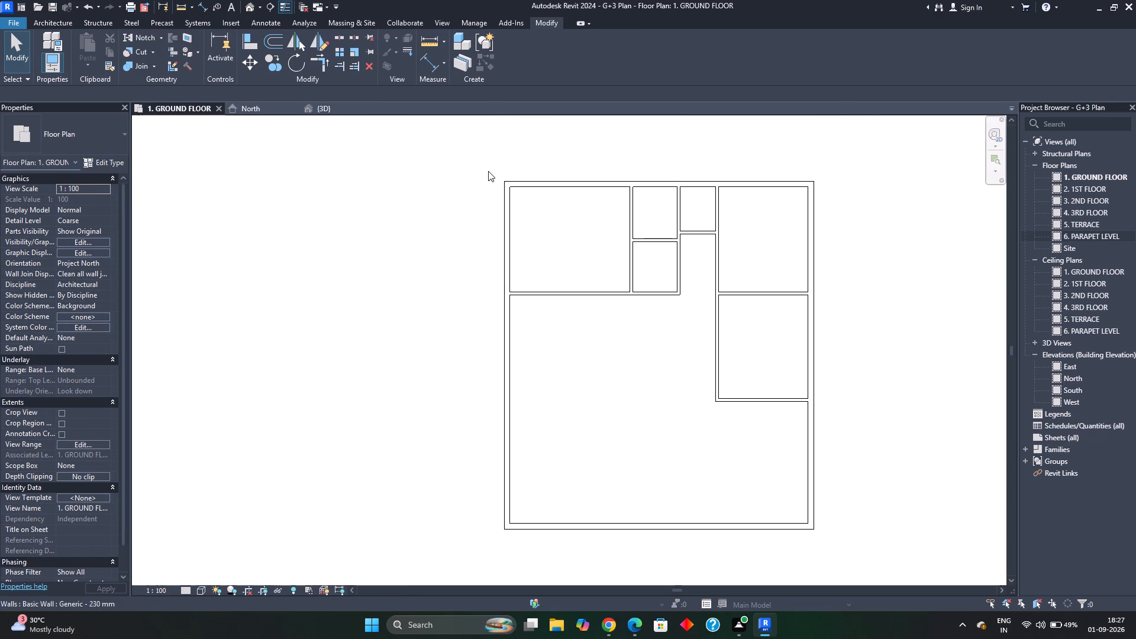
drag(489, 167, 827, 544)
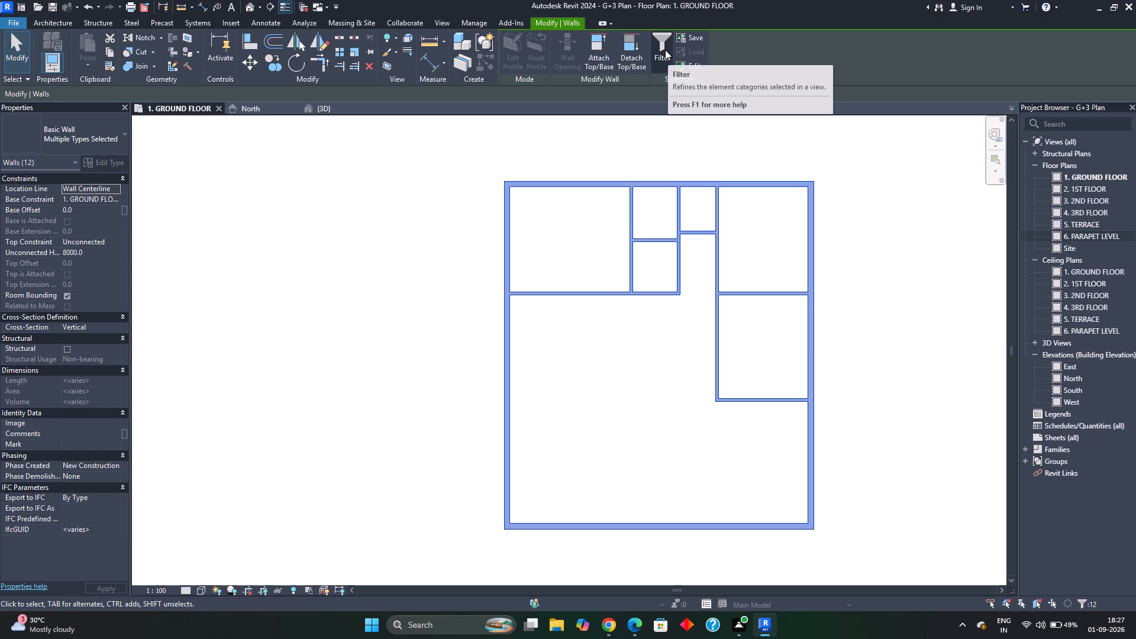
click(665, 50)
click(676, 206)
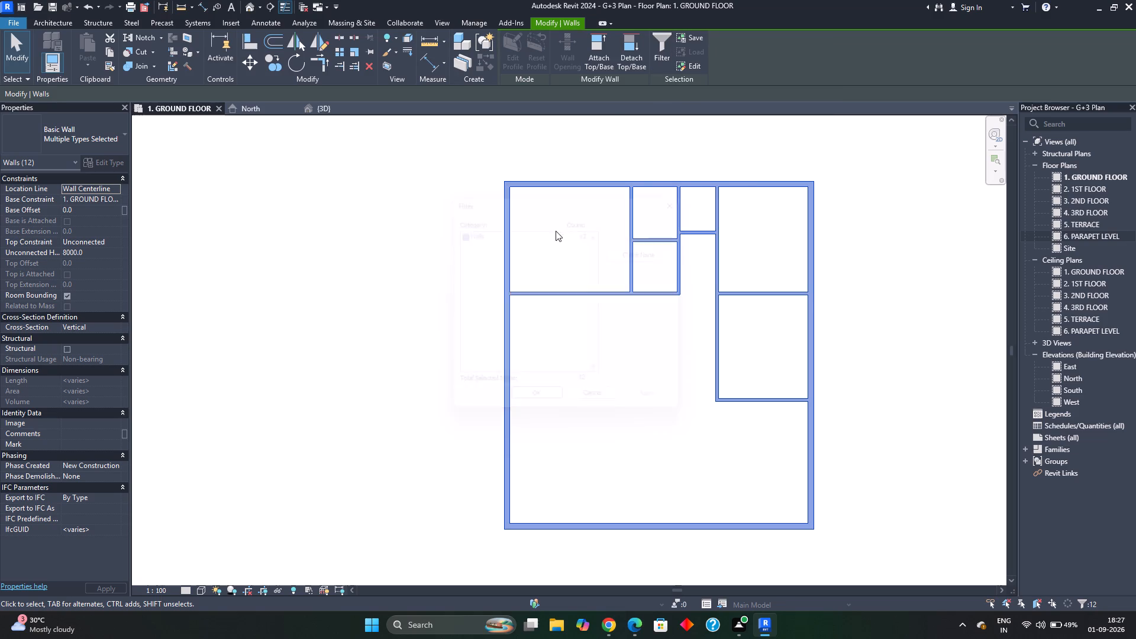
click(117, 243)
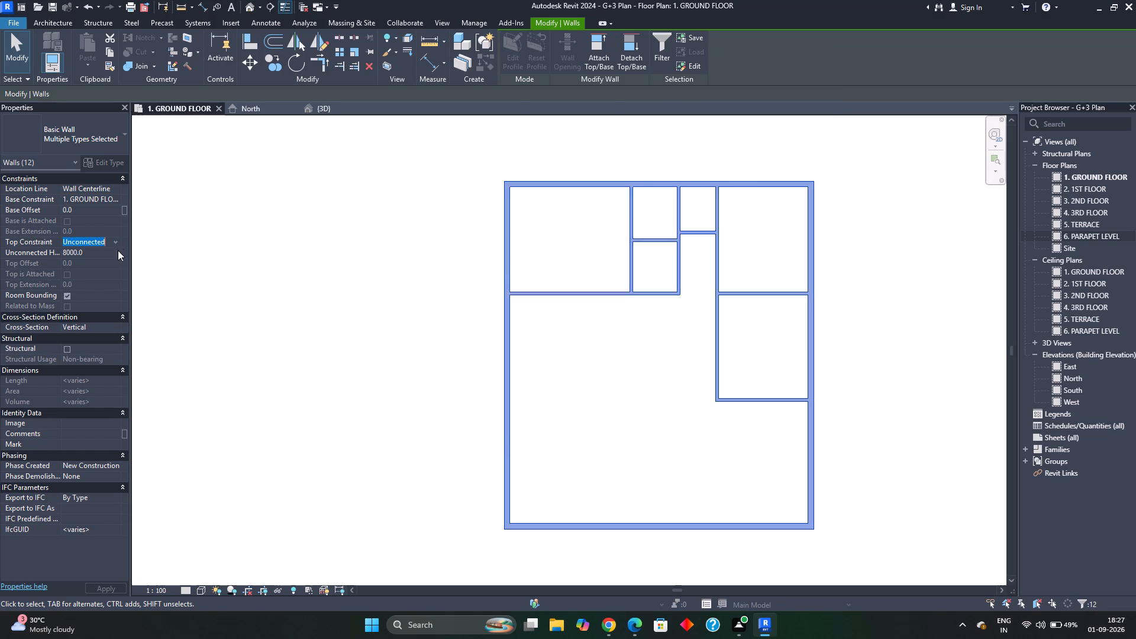
click(117, 270)
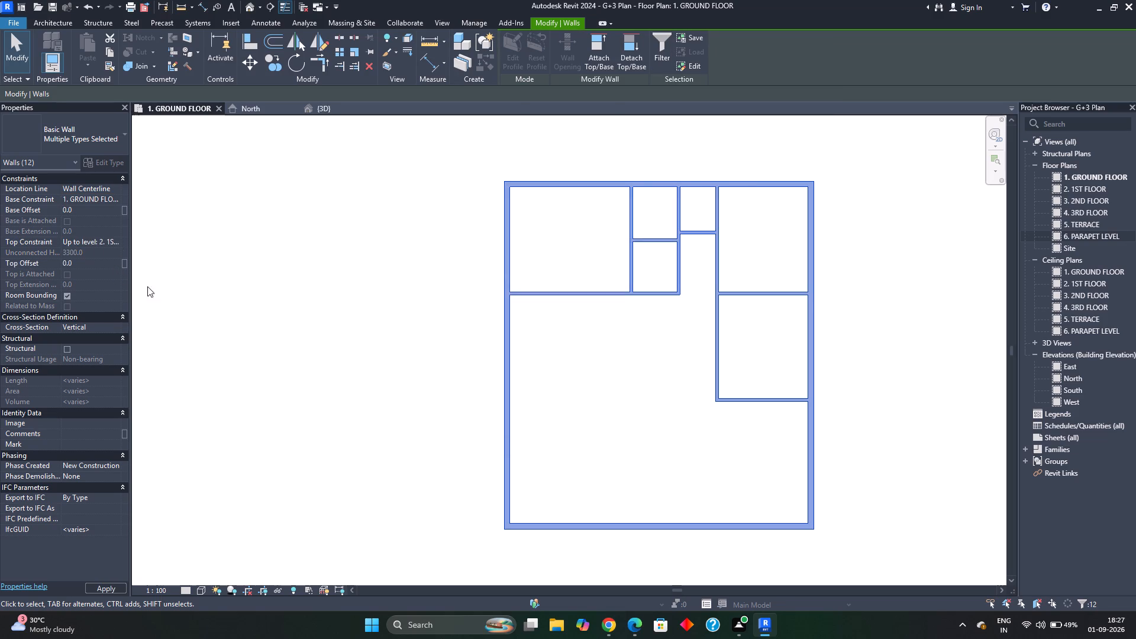
key(Escape)
Check the walls' new height against the floor levels in the 3D view and North elevation.
click(334, 109)
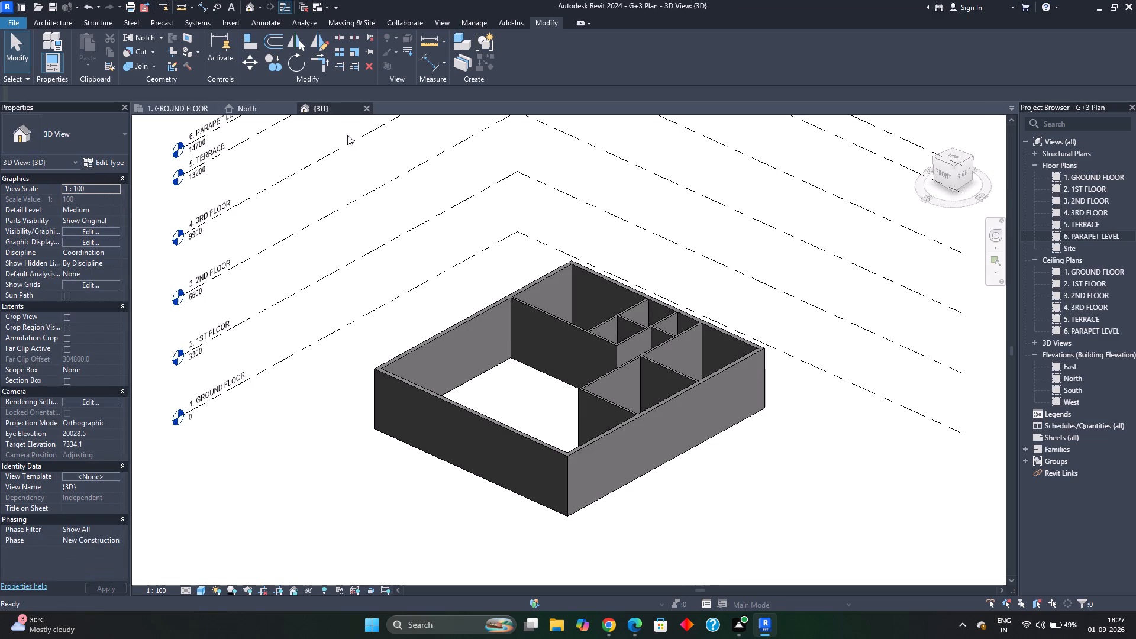
key(Escape)
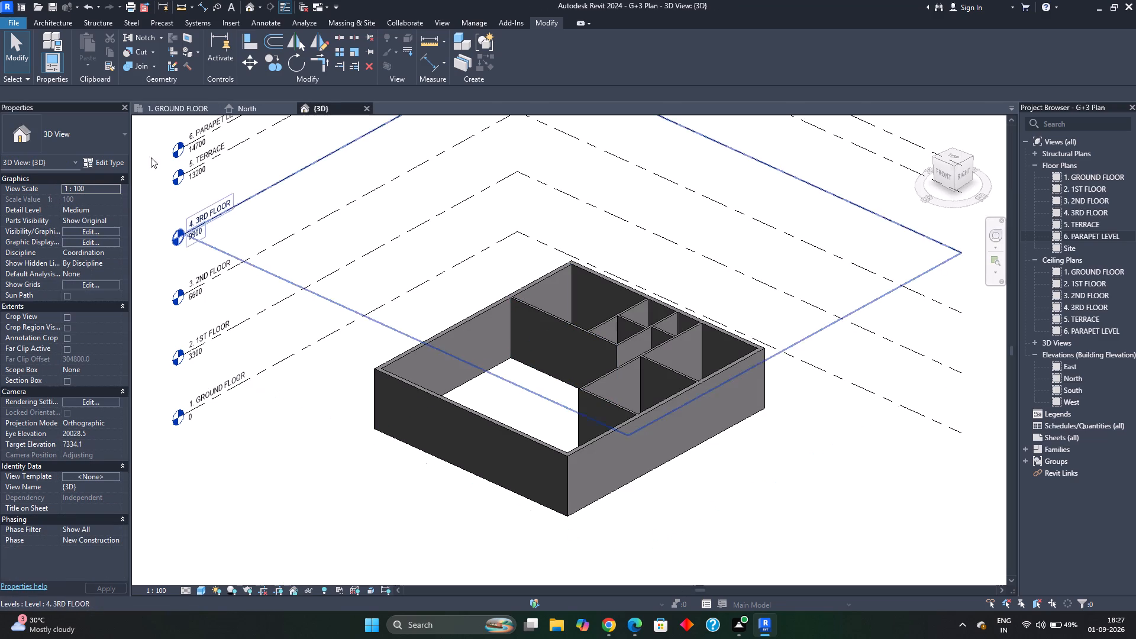
click(261, 108)
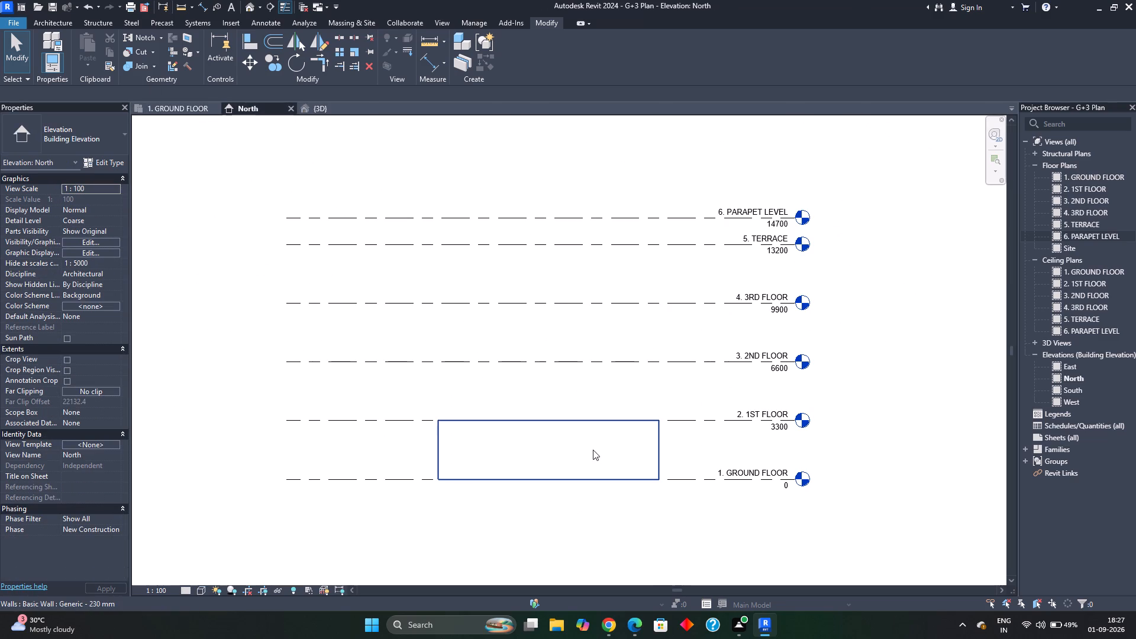
scroll(621, 457, up, 2)
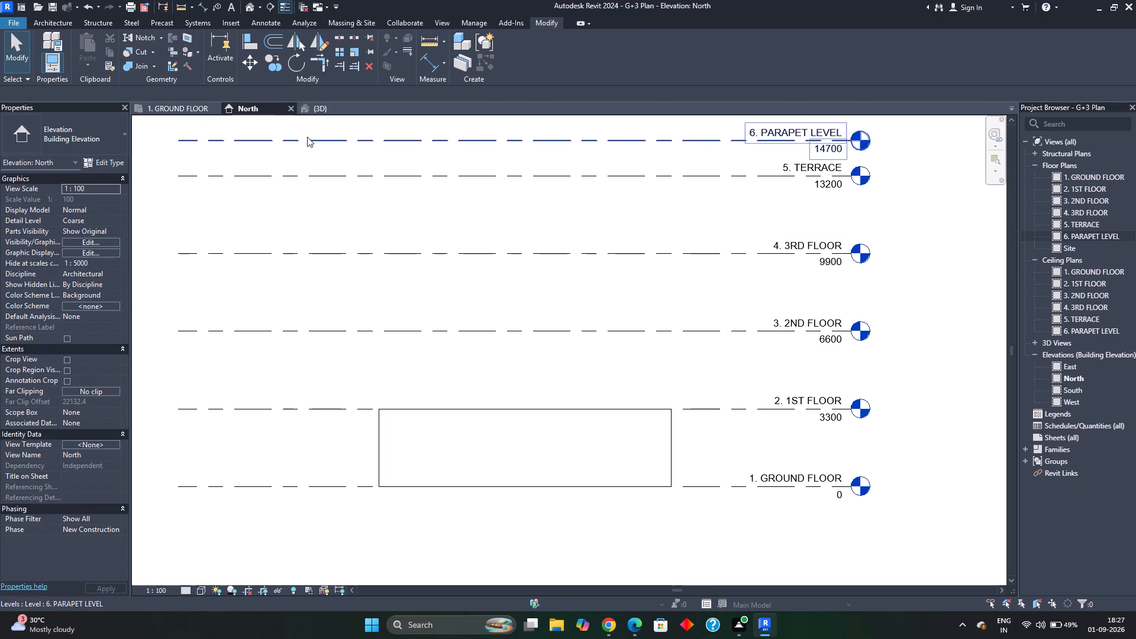
click(322, 111)
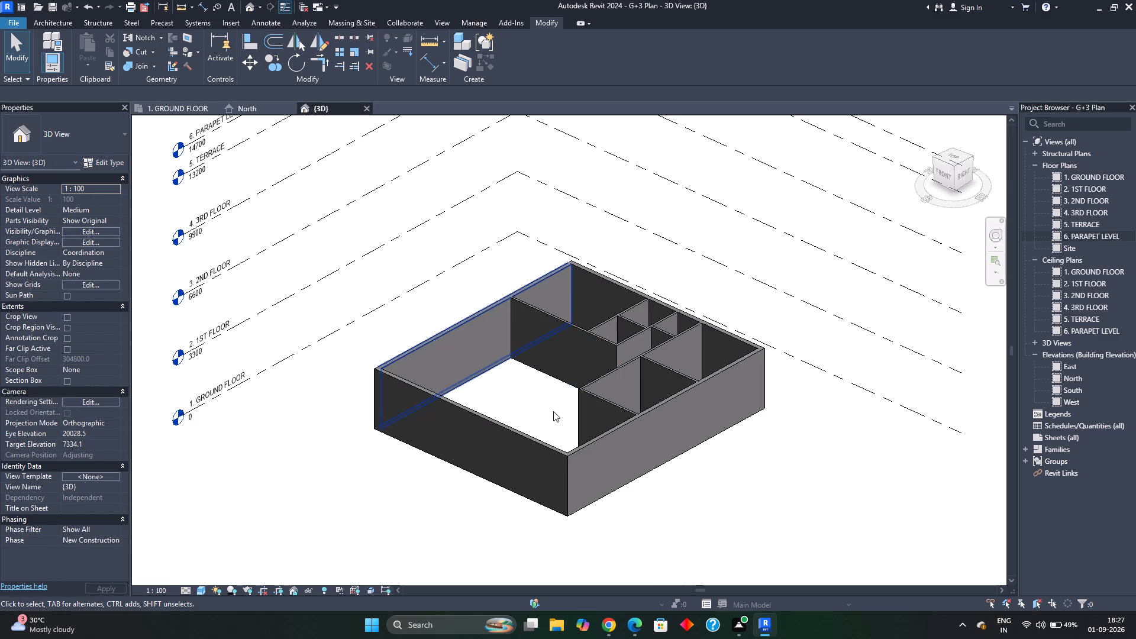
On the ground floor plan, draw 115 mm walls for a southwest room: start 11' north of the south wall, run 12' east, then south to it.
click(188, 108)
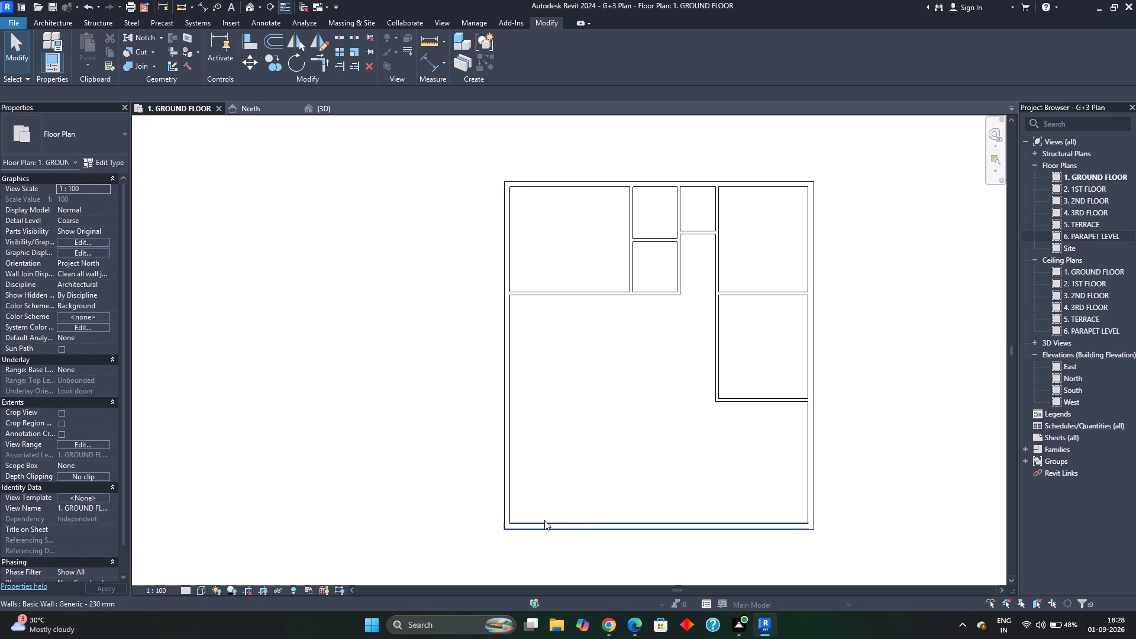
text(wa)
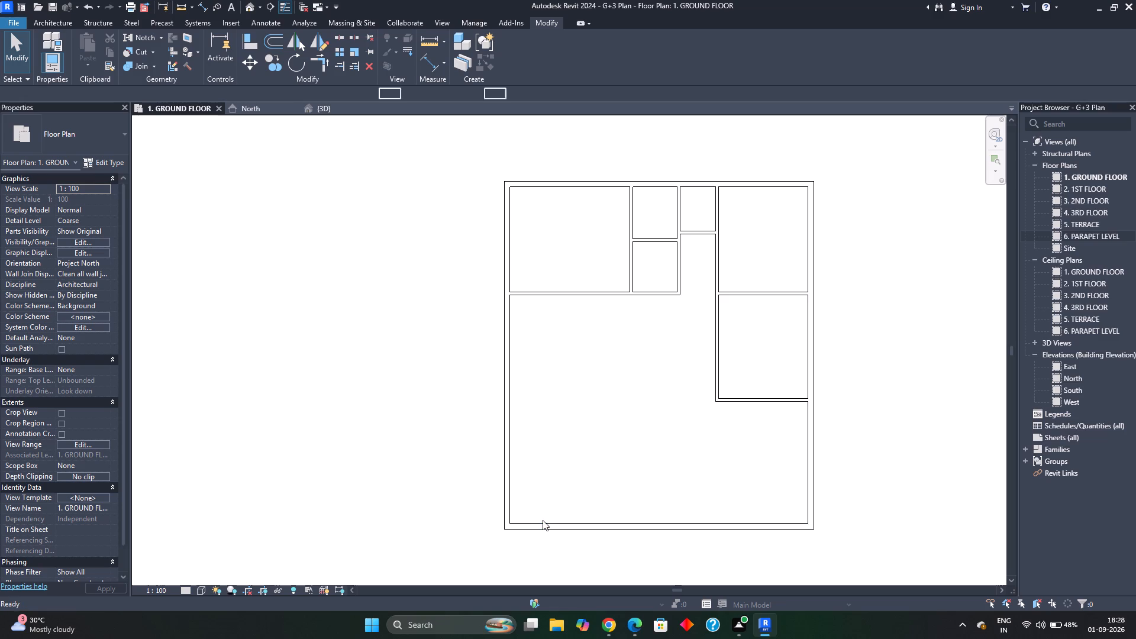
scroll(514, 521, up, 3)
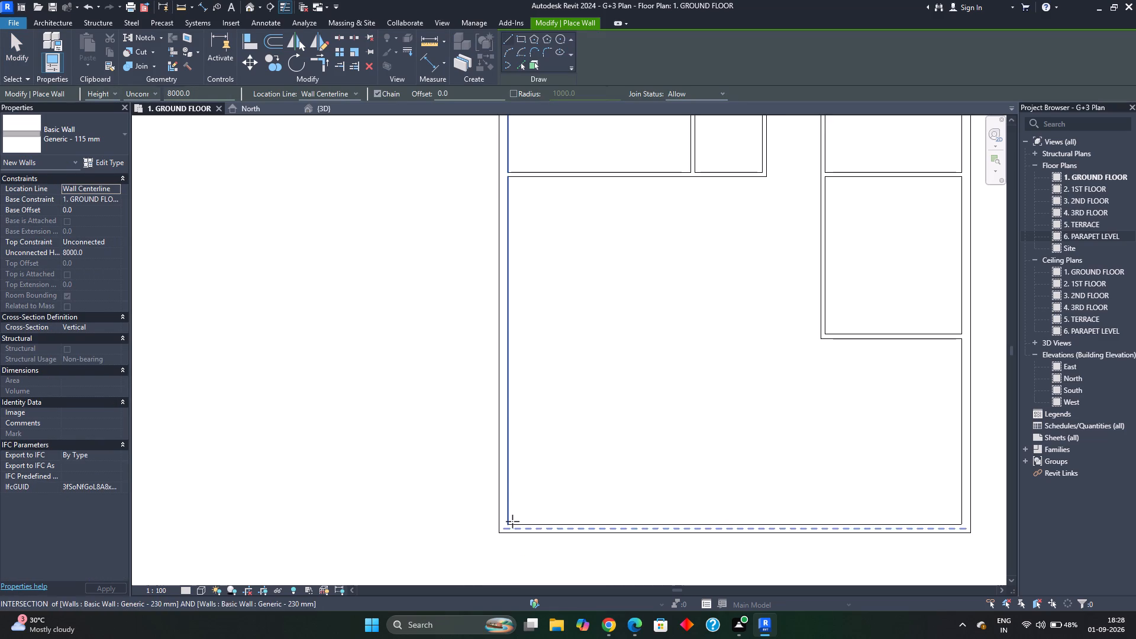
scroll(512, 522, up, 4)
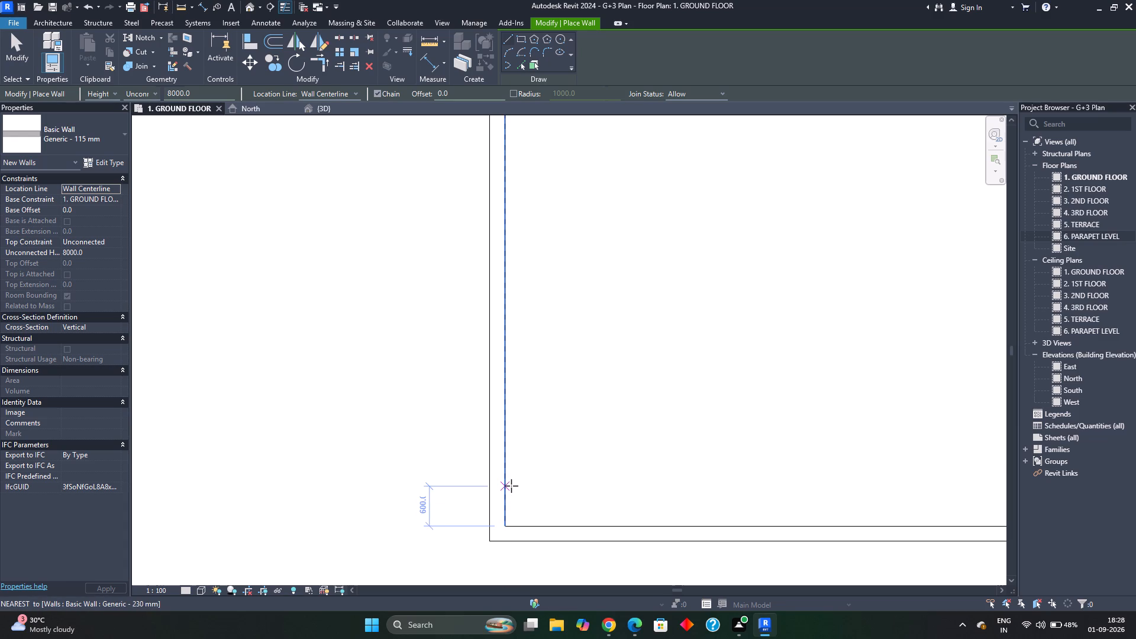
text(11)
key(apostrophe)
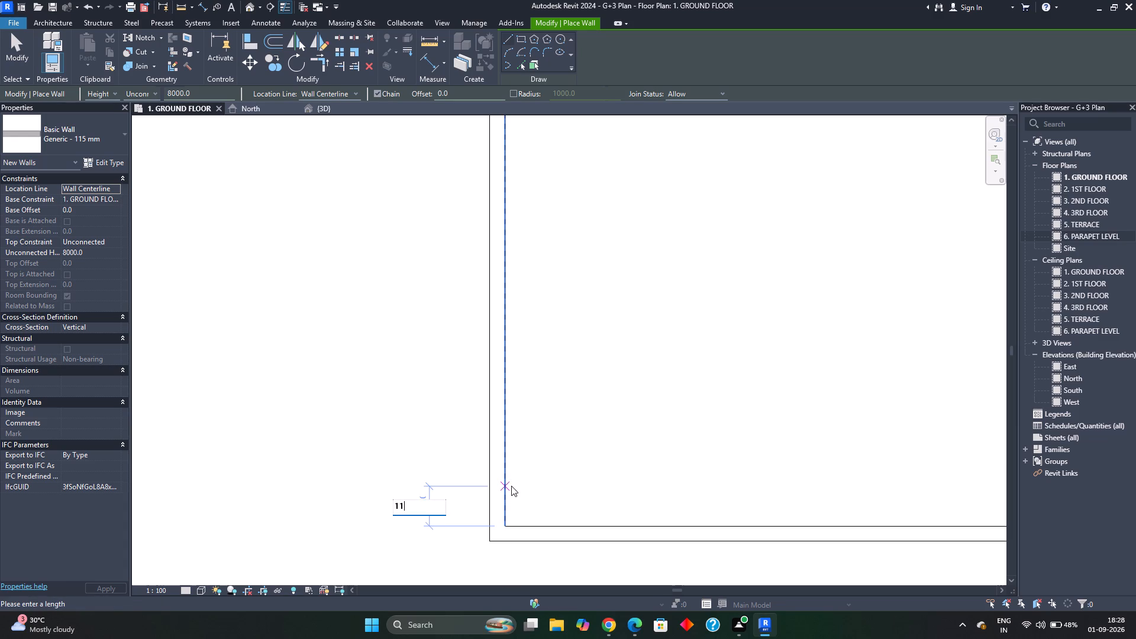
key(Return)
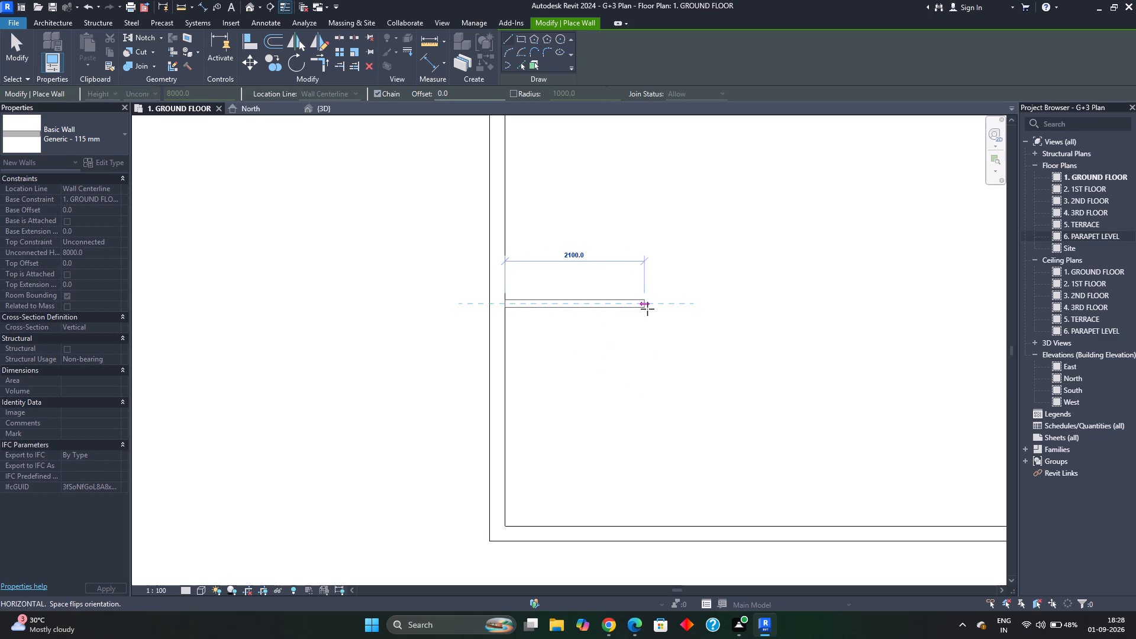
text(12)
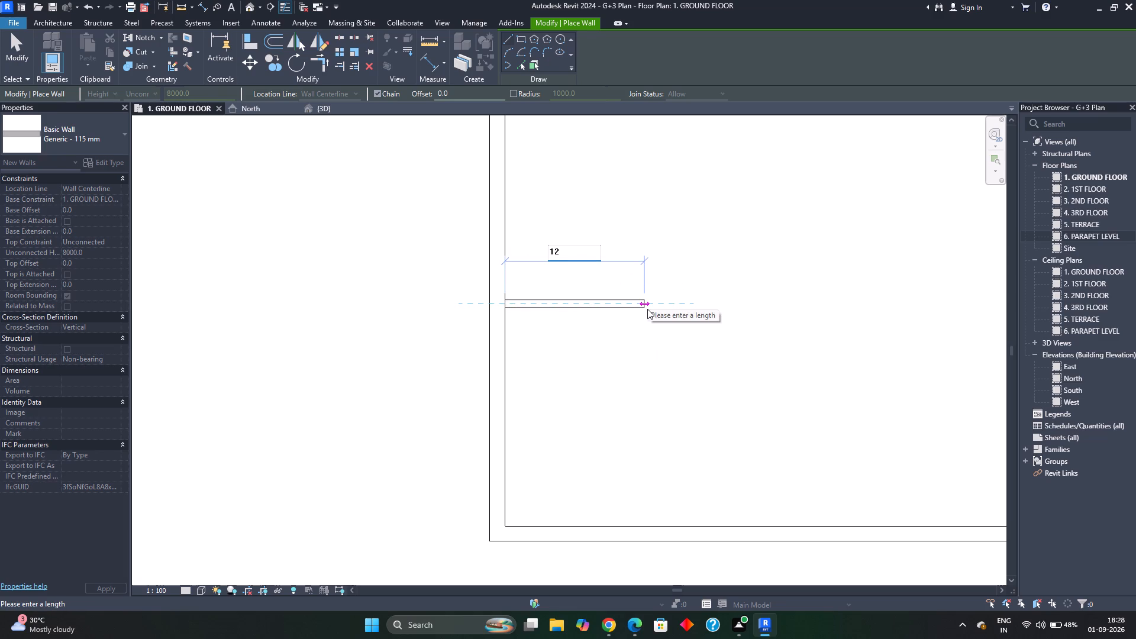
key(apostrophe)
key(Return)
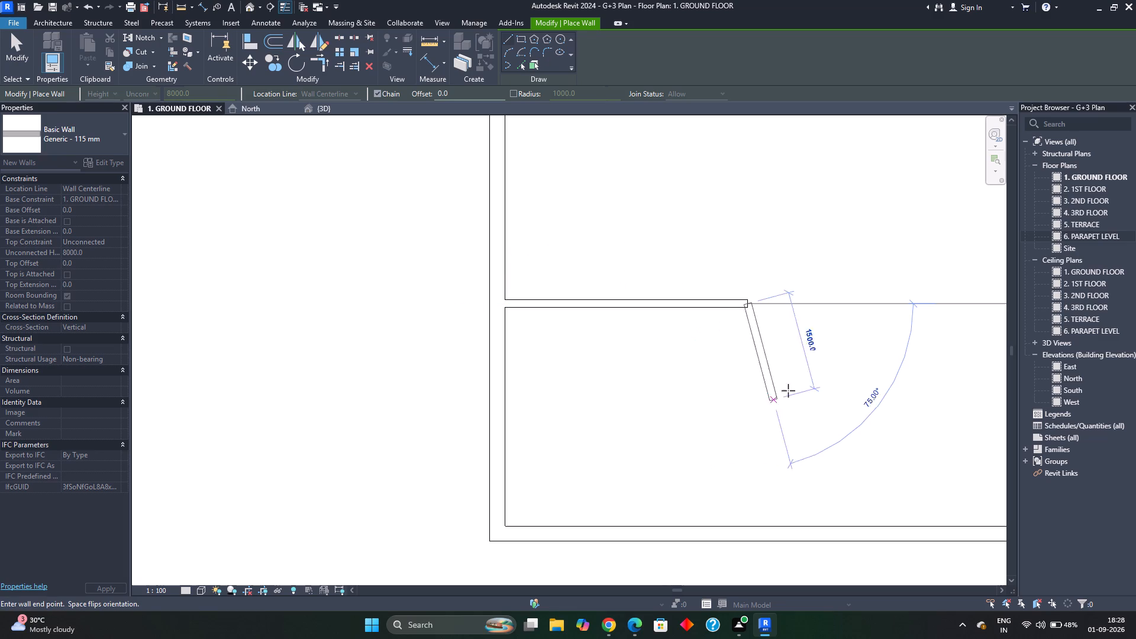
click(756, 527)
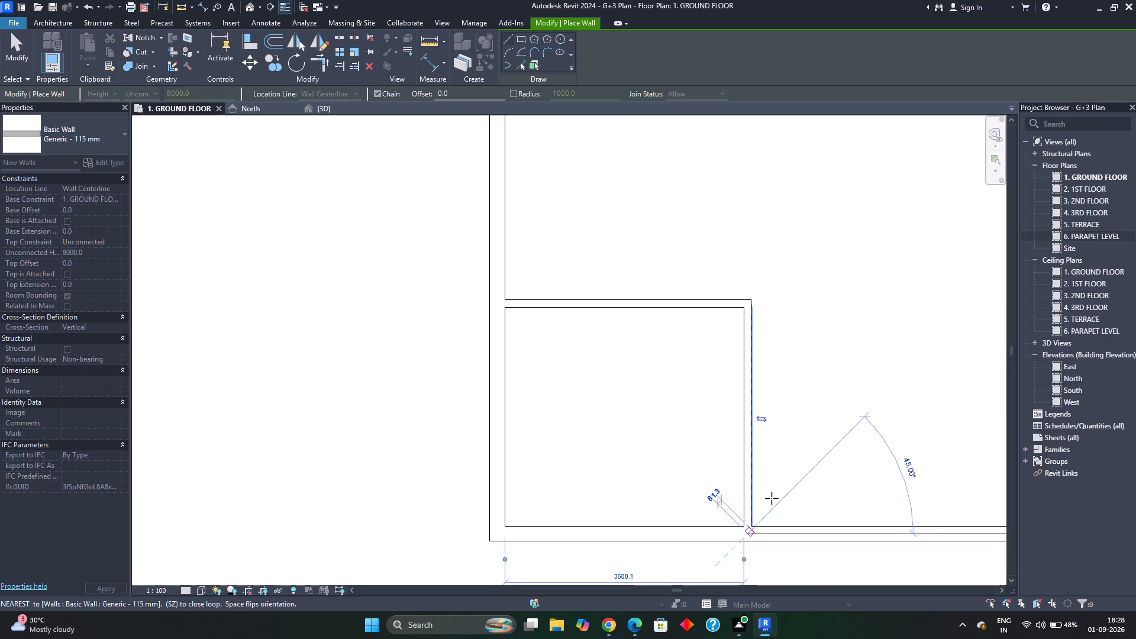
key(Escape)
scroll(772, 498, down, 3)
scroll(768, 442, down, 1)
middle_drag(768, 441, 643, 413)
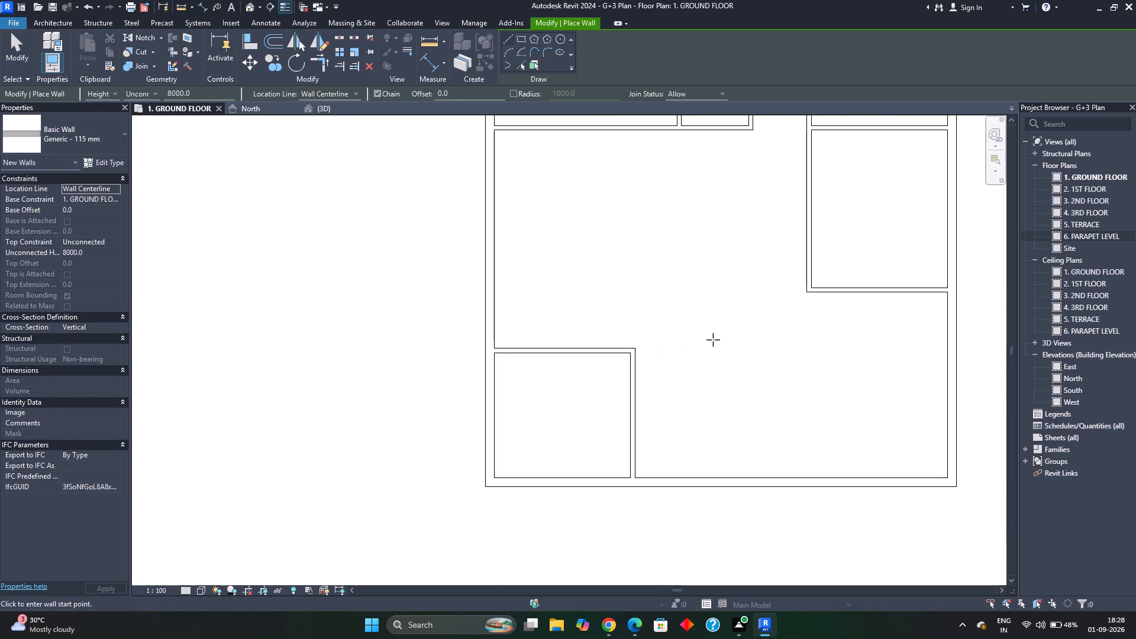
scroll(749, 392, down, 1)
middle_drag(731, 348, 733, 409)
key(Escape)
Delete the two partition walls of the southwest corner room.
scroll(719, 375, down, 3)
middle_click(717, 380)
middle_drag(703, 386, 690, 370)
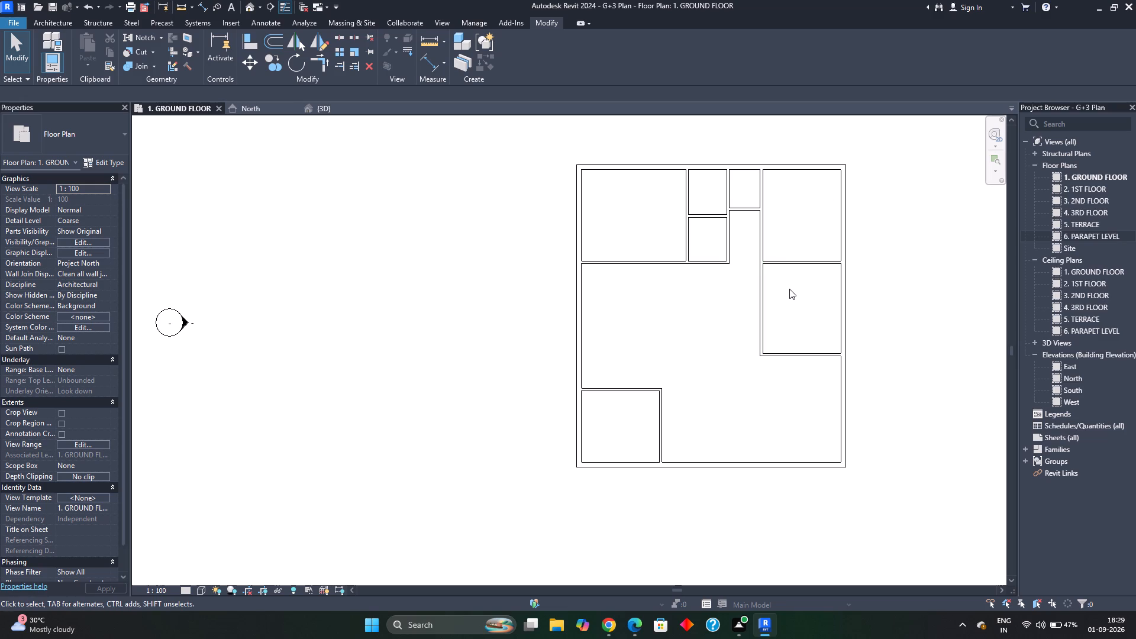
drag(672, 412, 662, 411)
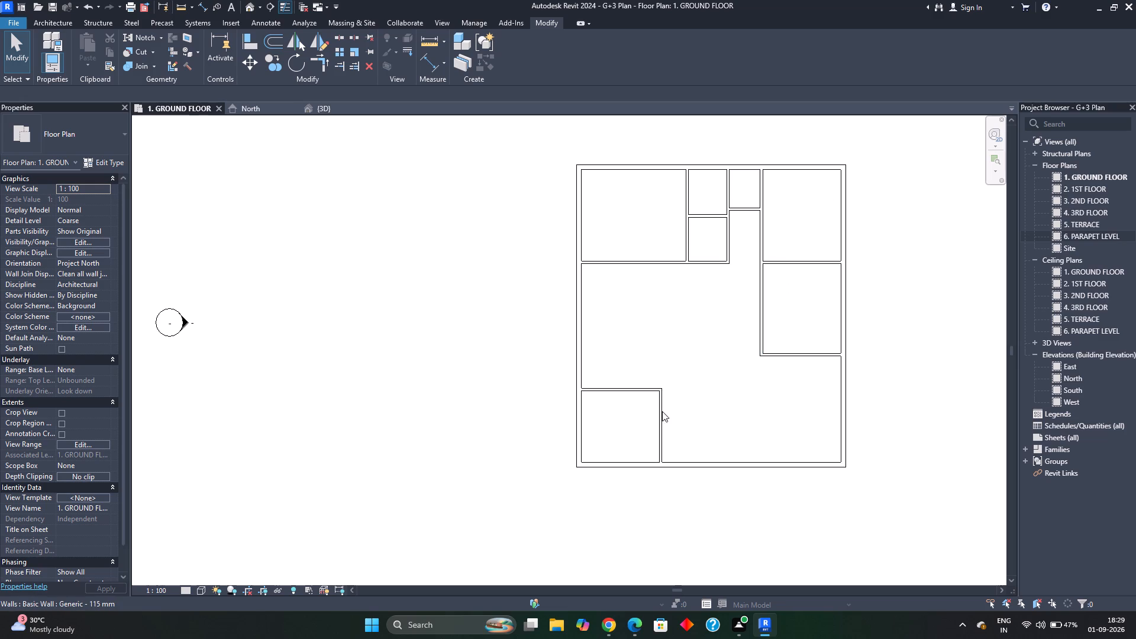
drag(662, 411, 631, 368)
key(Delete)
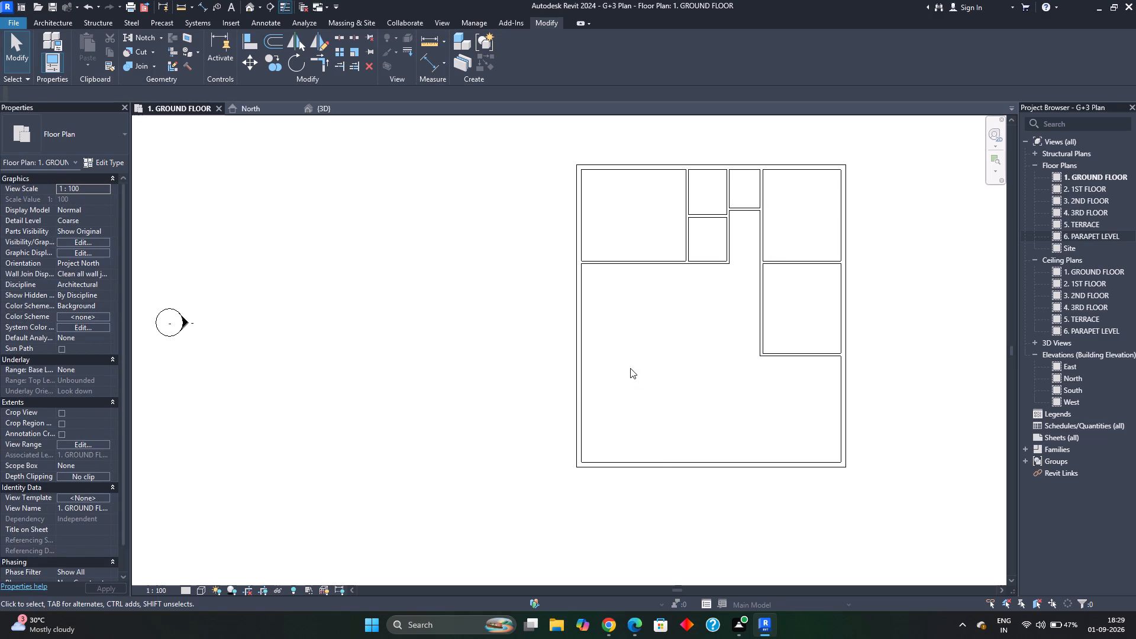
Delete the partition walls enclosing the two east-side rooms and the short wall closing the small space beside them.
middle_drag(746, 376, 663, 412)
drag(722, 408, 669, 345)
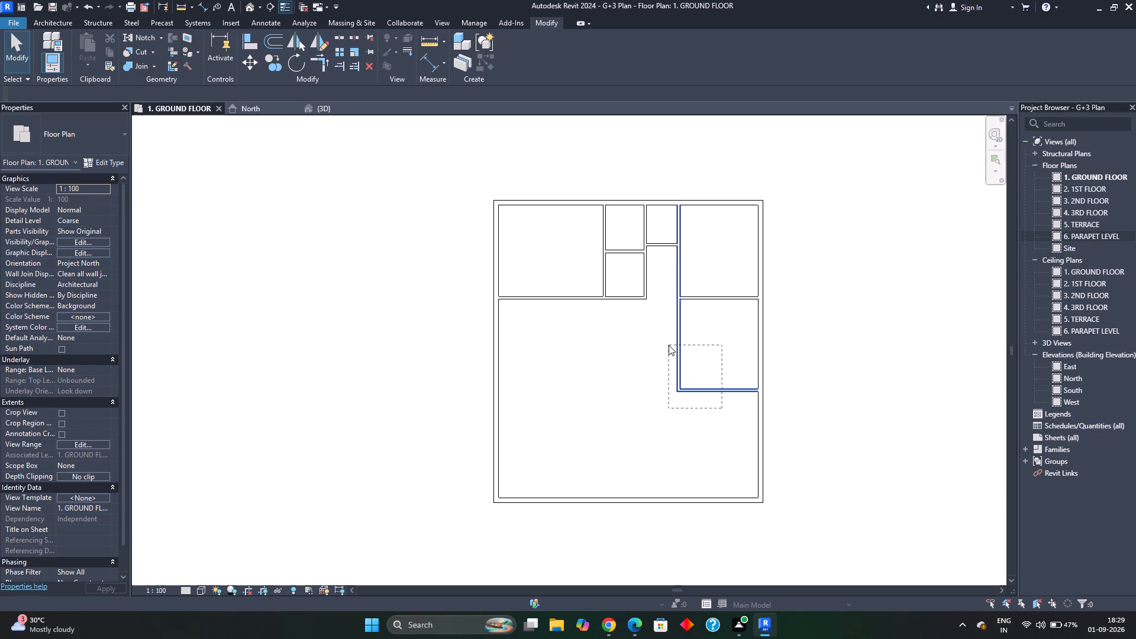
drag(669, 345, 666, 354)
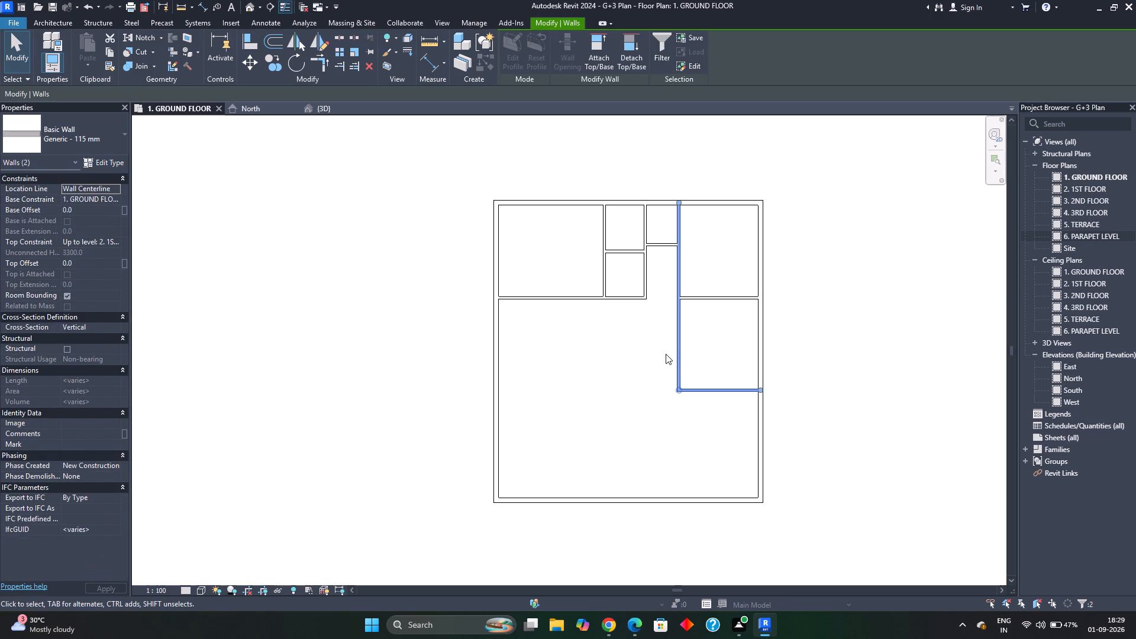
key(Delete)
drag(715, 333, 716, 331)
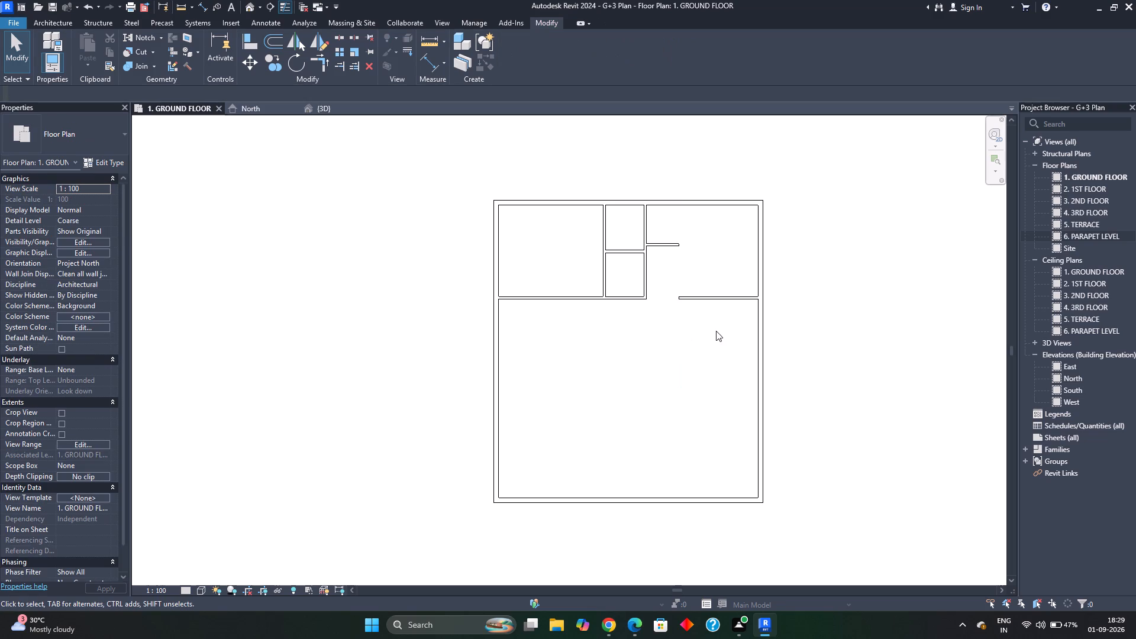
drag(716, 331, 714, 275)
click(717, 275)
key(Delete)
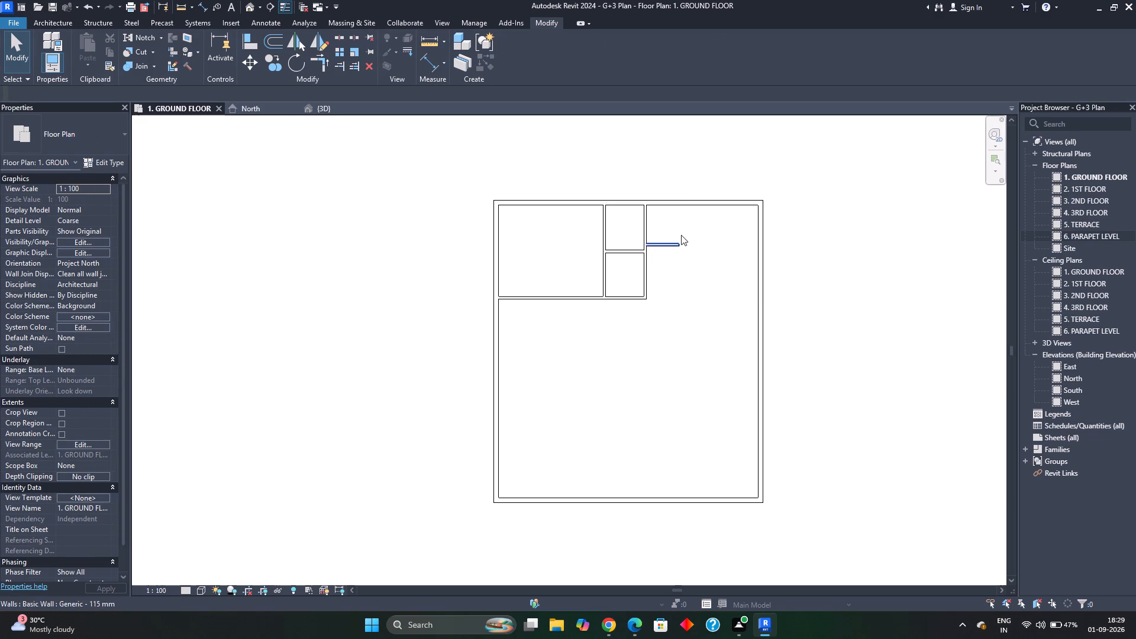
drag(677, 231, 664, 264)
key(Delete)
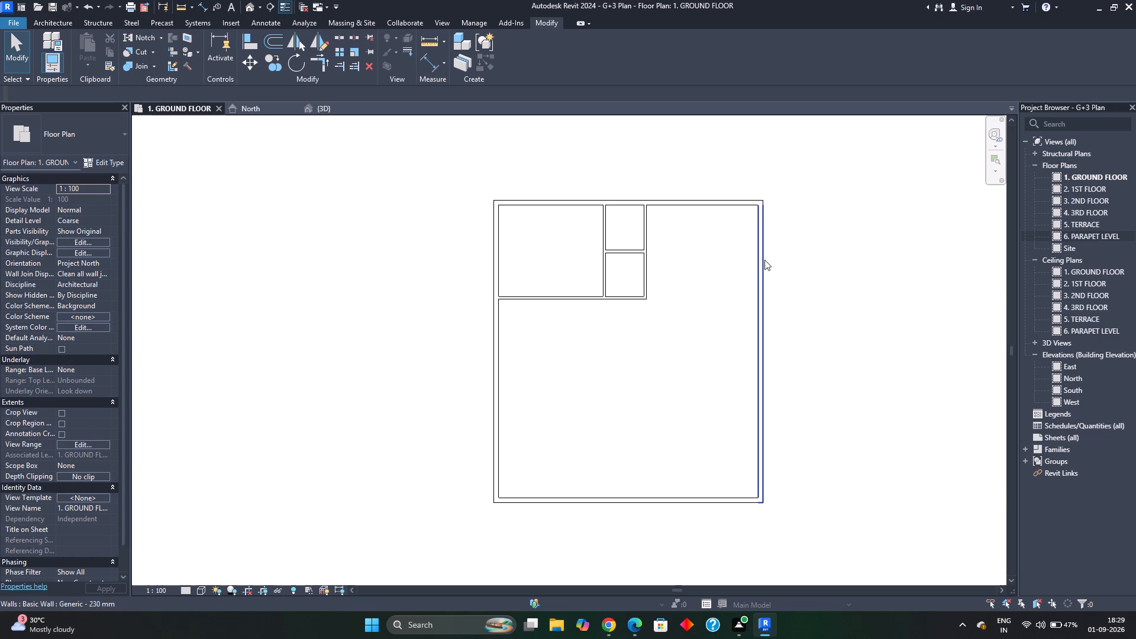
Draw 115 mm walls for a northeast room: start on the north wall 12' from the east wall, run 11' south, then east to it.
text(wa)
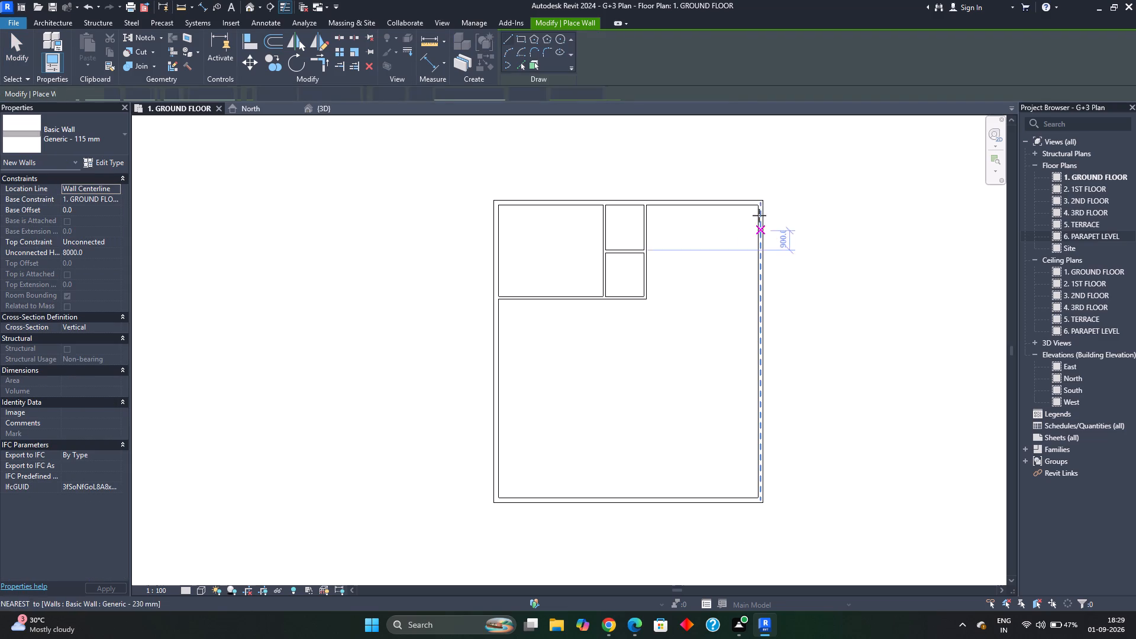
scroll(756, 206, up, 6)
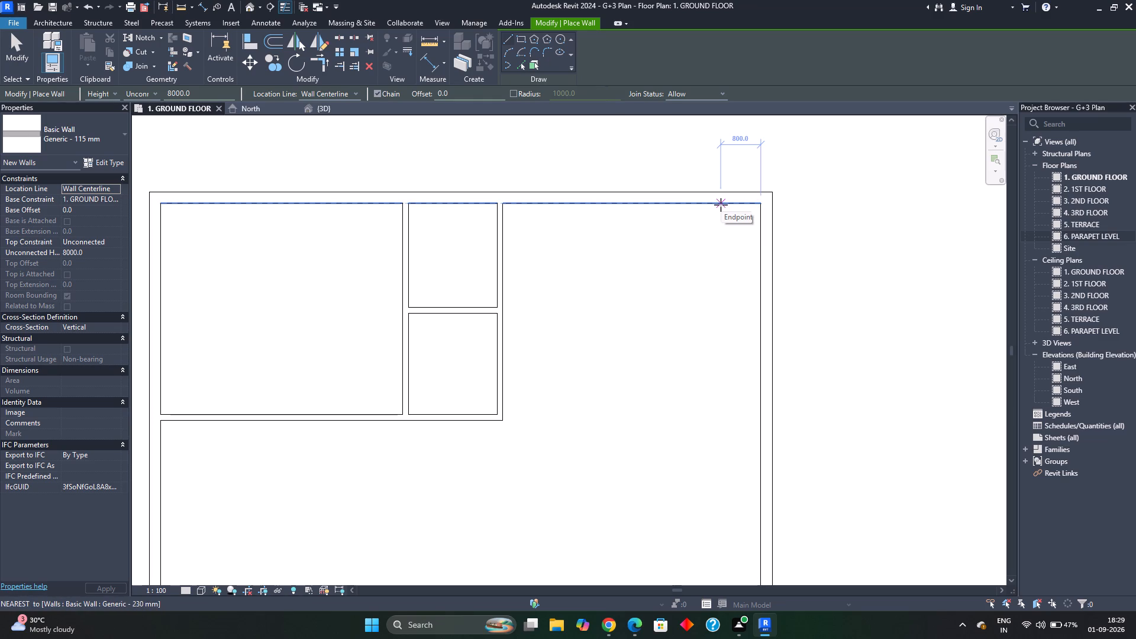
text(12)
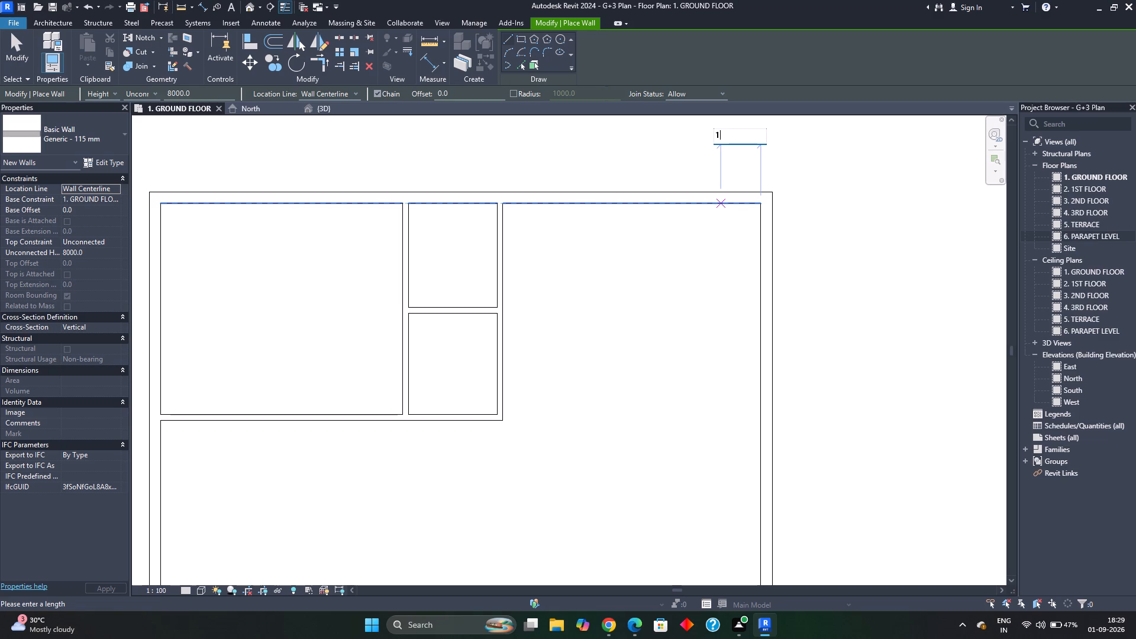
key(apostrophe)
key(Return)
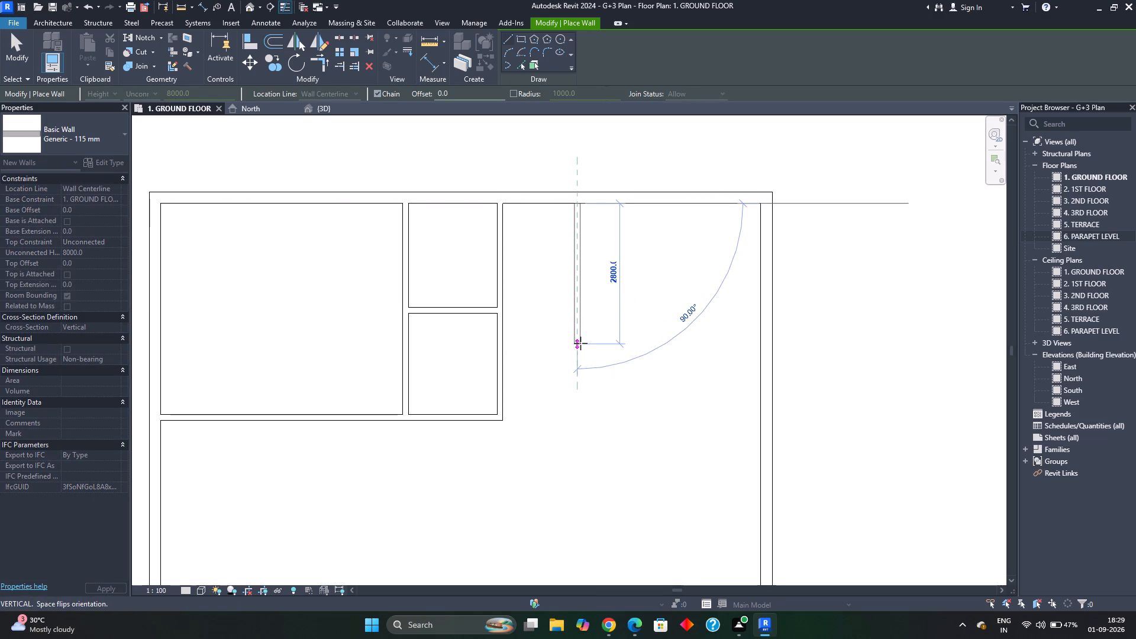
text(11)
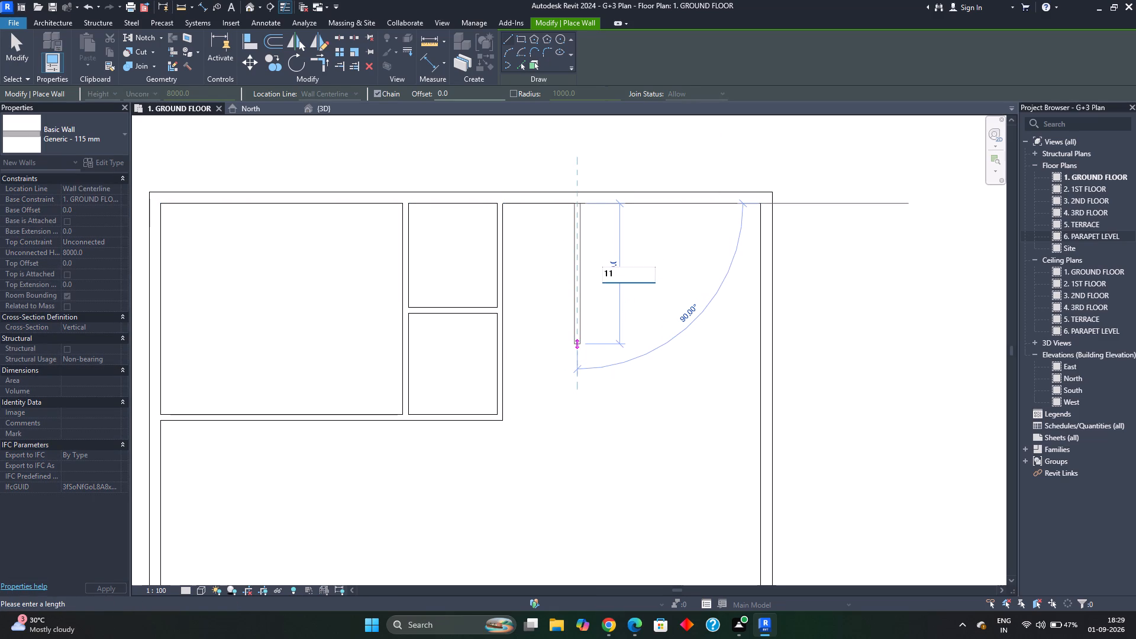
key(apostrophe)
key(Return)
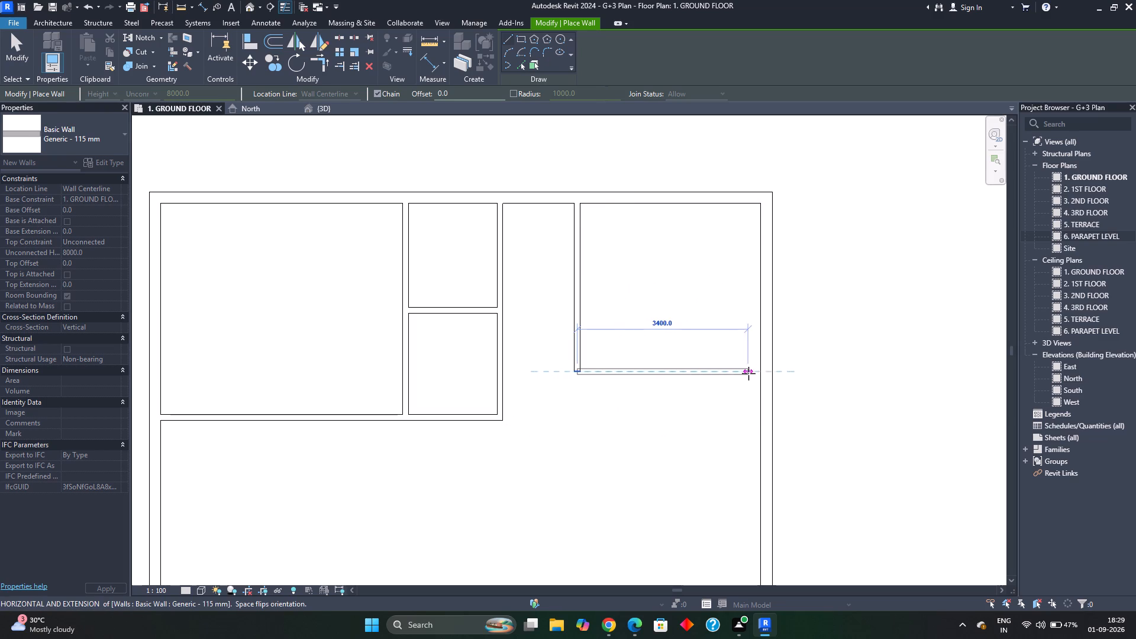
click(759, 372)
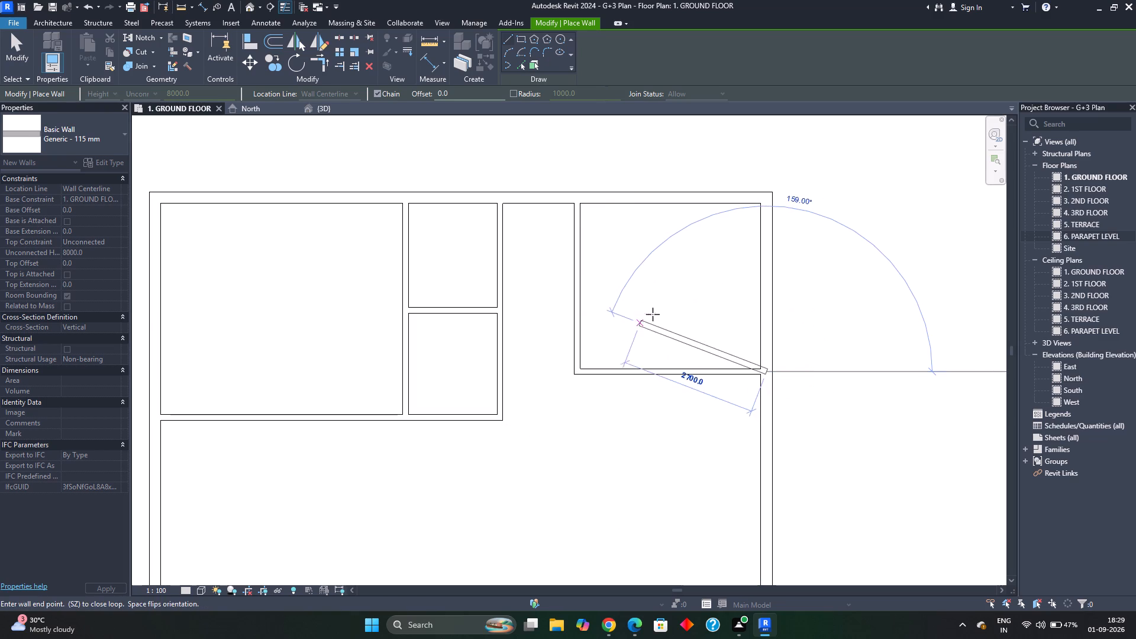
Draw a 115 mm wall 6' south of the north wall, closing the gap between the northeast room and the small rooms west of it.
key(Escape)
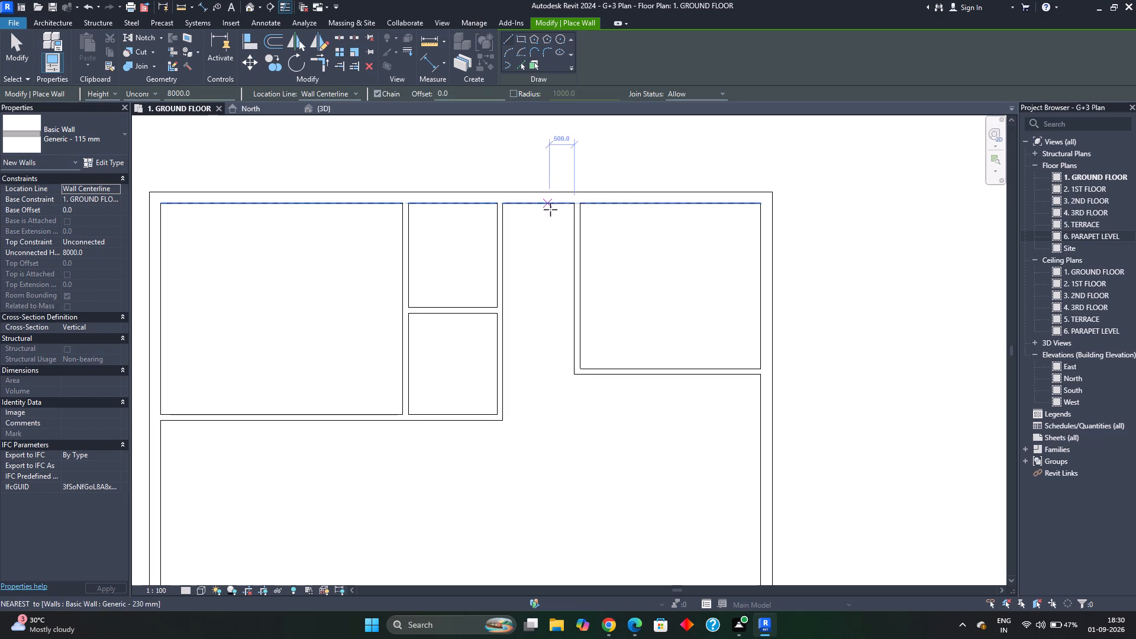
scroll(571, 205, up, 4)
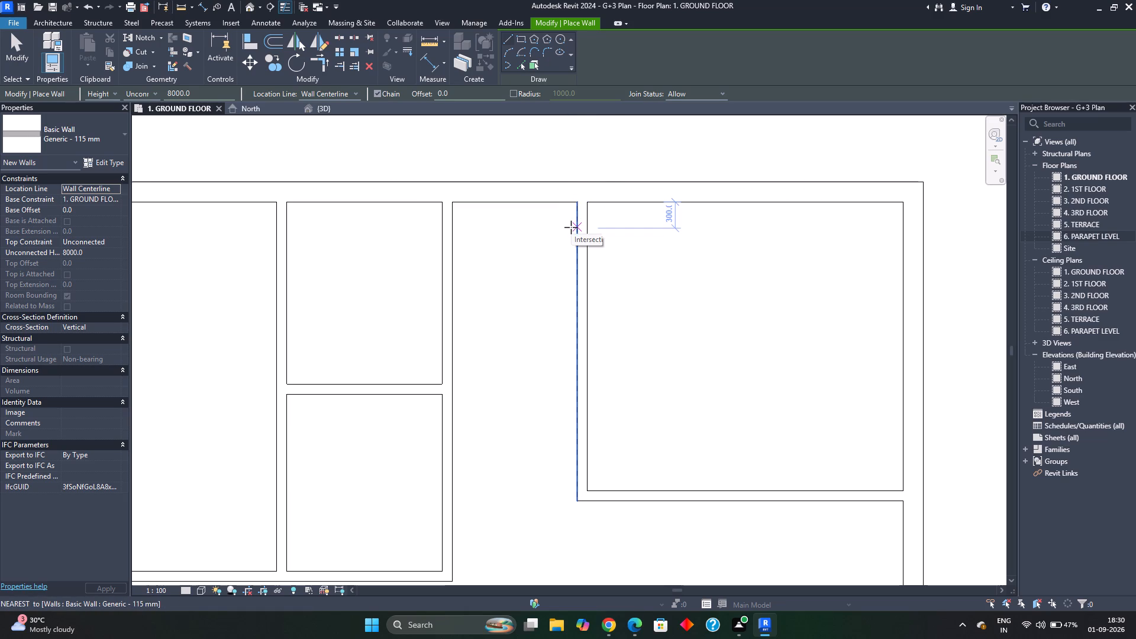
text(6')
key(Return)
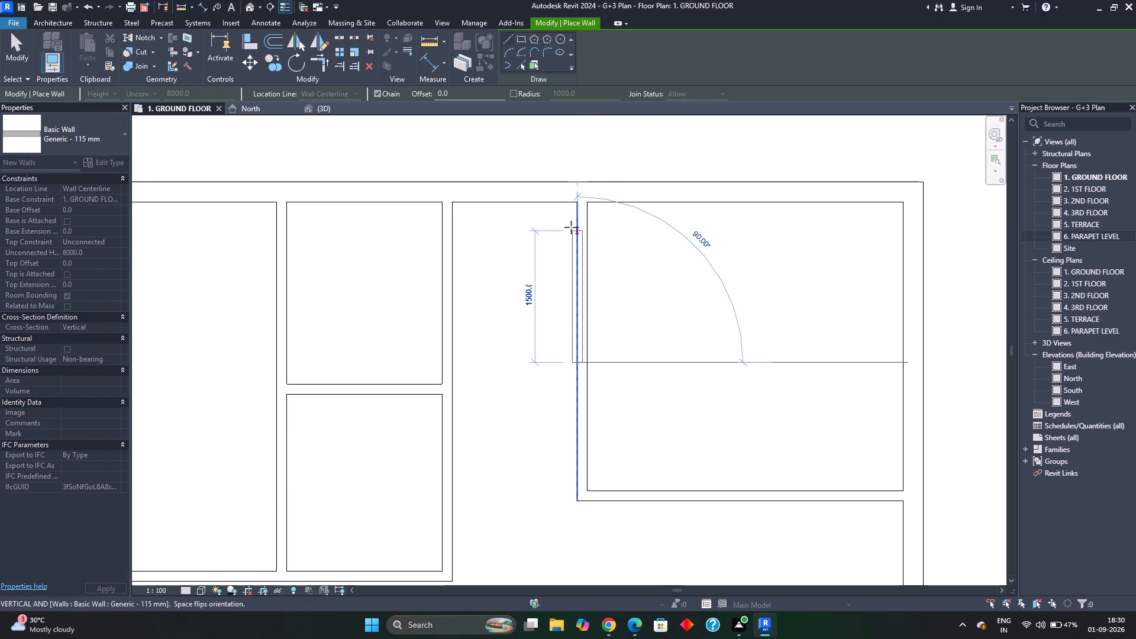
click(454, 362)
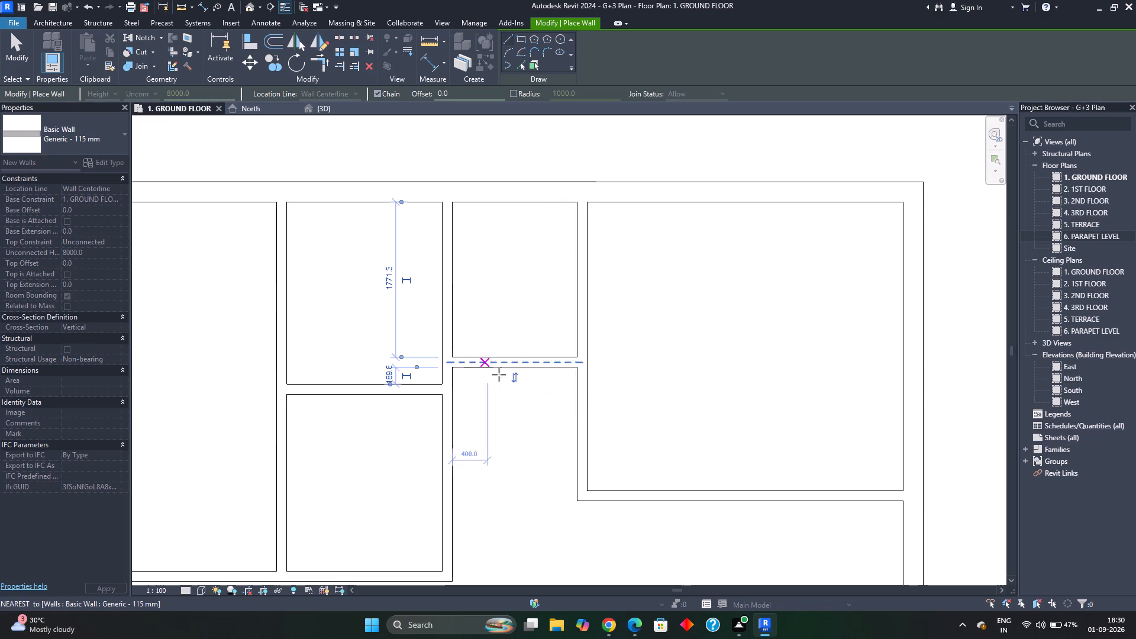
key(Escape)
scroll(514, 392, down, 2)
key(Escape)
middle_drag(537, 389, 546, 333)
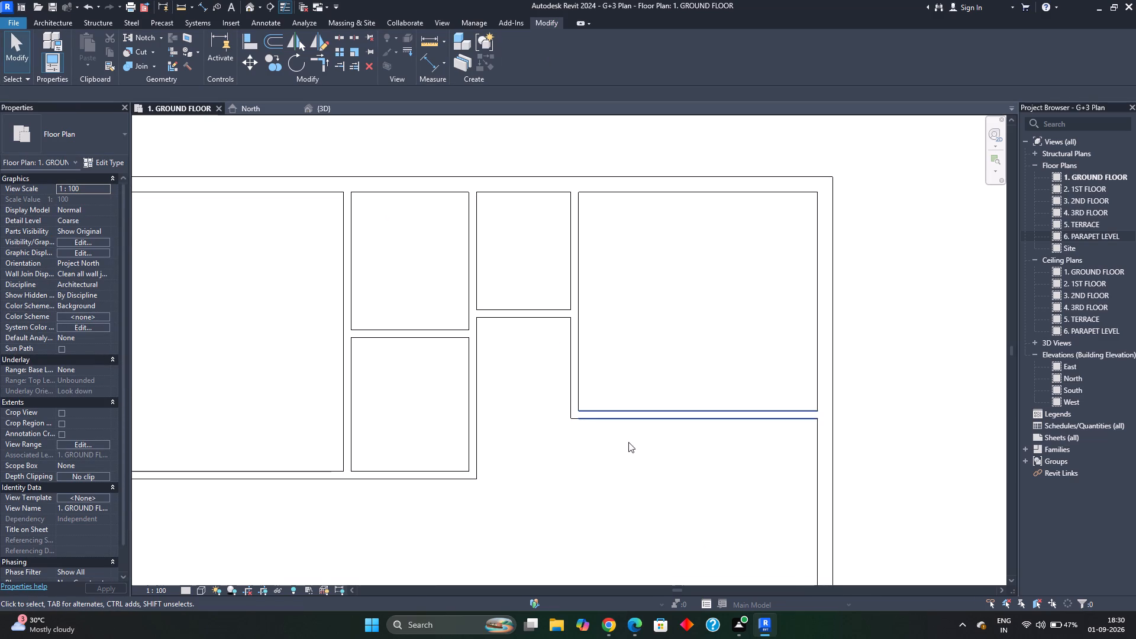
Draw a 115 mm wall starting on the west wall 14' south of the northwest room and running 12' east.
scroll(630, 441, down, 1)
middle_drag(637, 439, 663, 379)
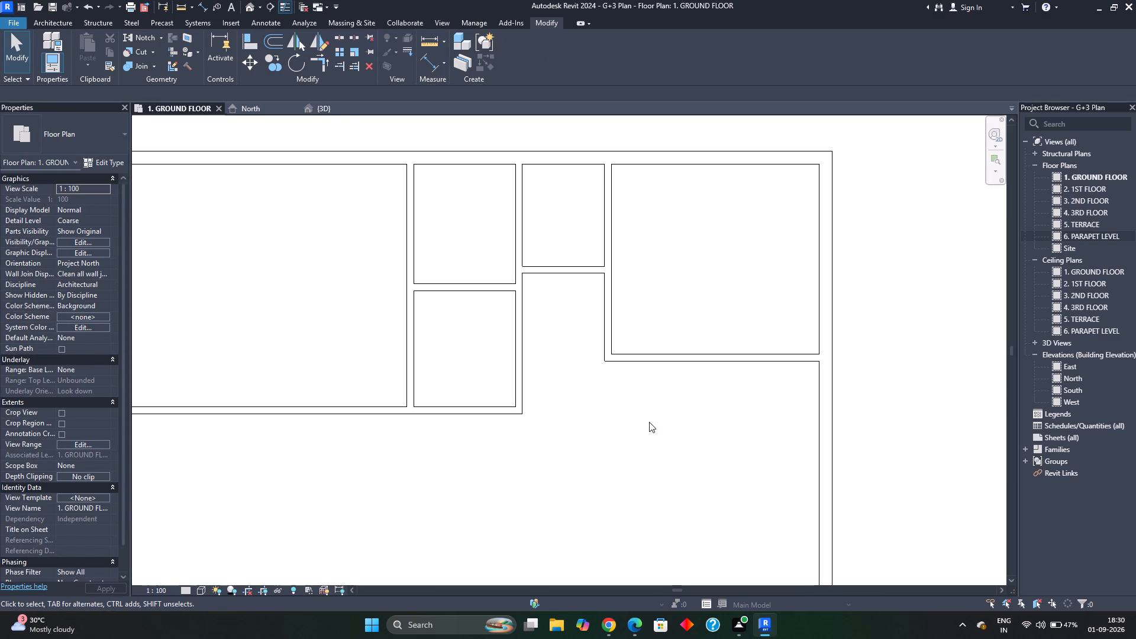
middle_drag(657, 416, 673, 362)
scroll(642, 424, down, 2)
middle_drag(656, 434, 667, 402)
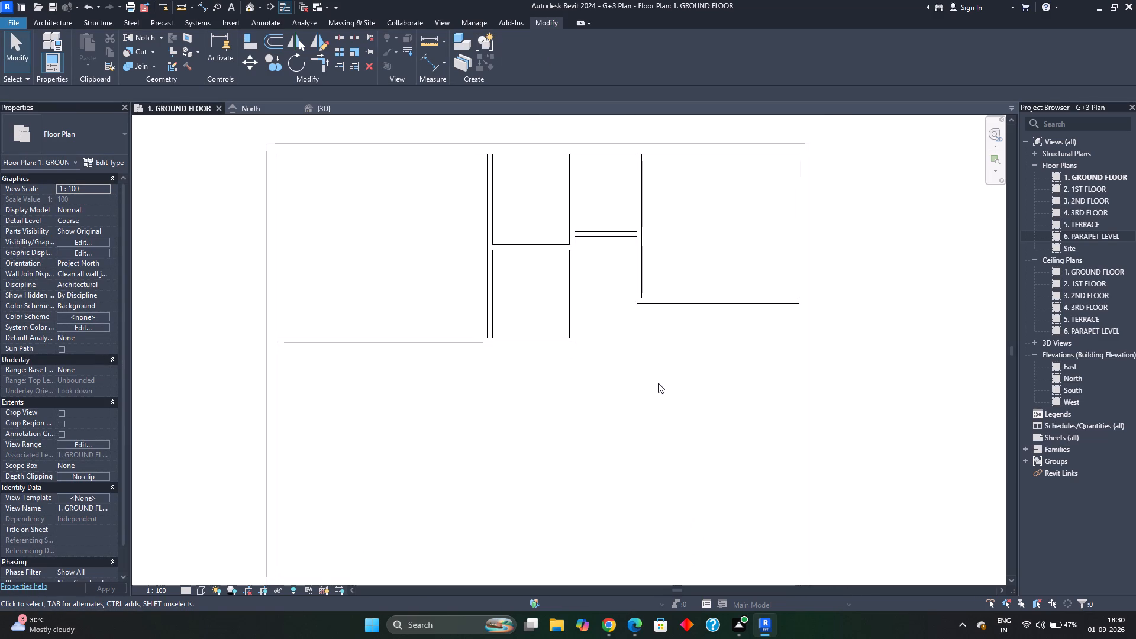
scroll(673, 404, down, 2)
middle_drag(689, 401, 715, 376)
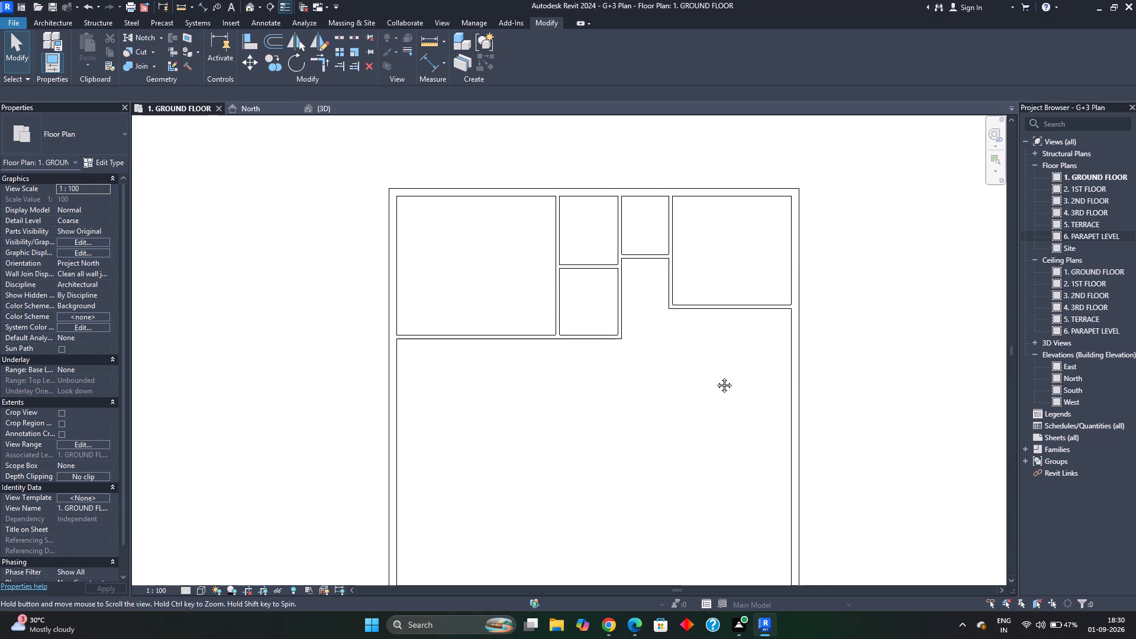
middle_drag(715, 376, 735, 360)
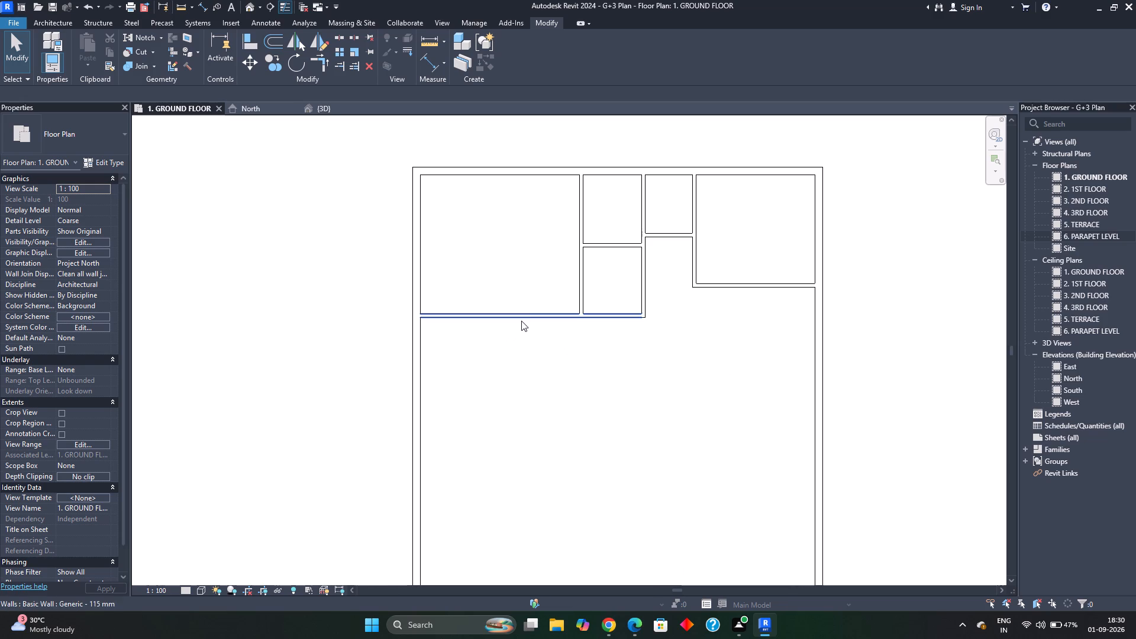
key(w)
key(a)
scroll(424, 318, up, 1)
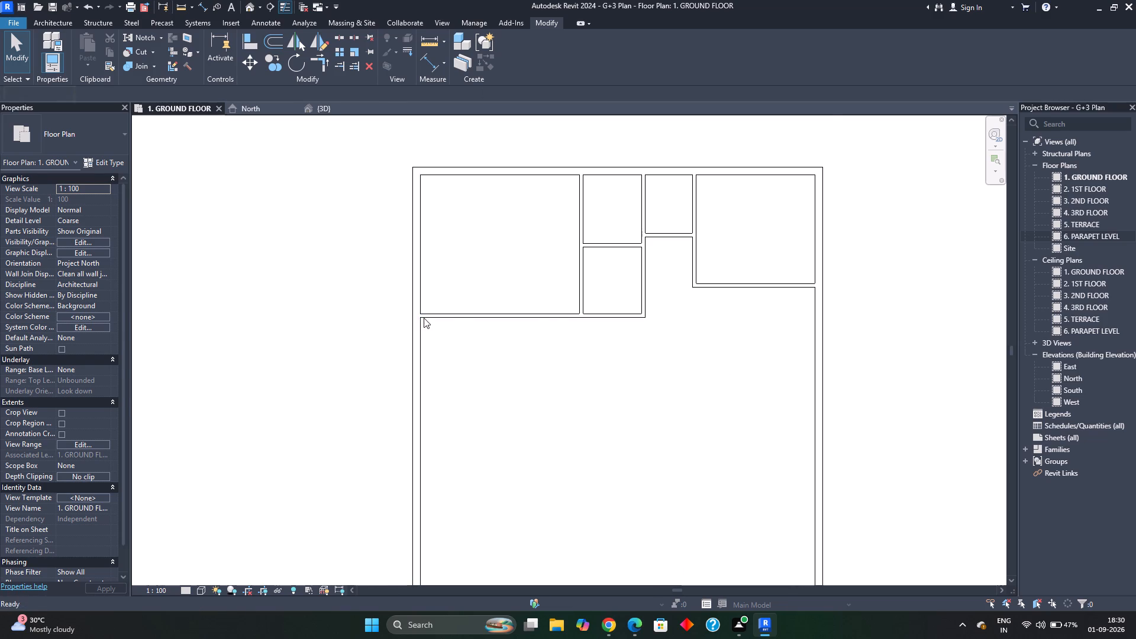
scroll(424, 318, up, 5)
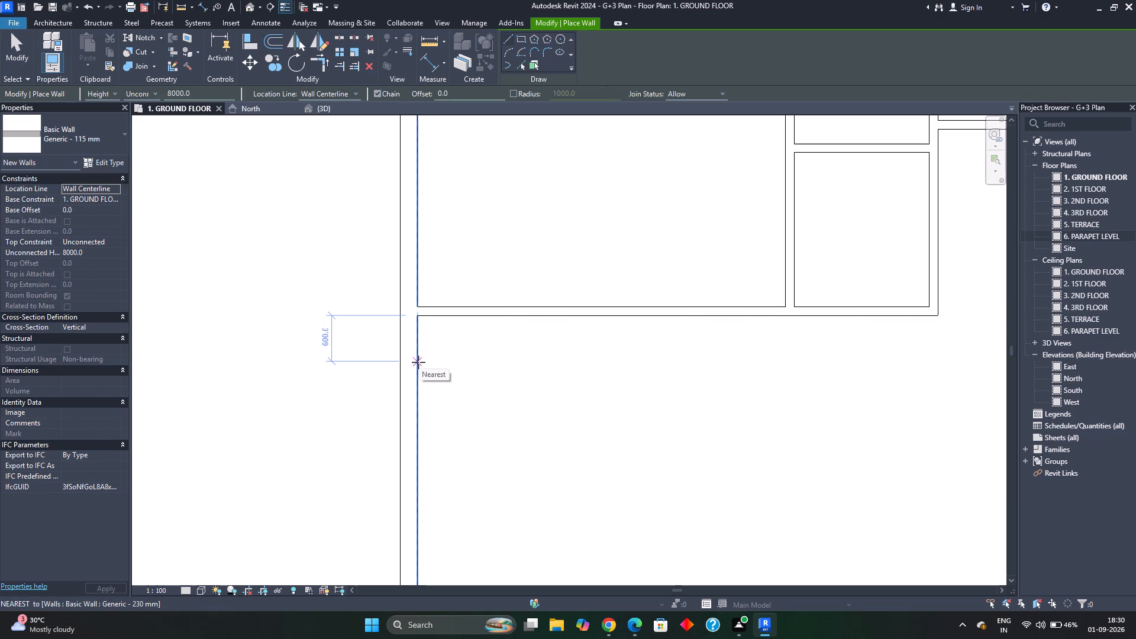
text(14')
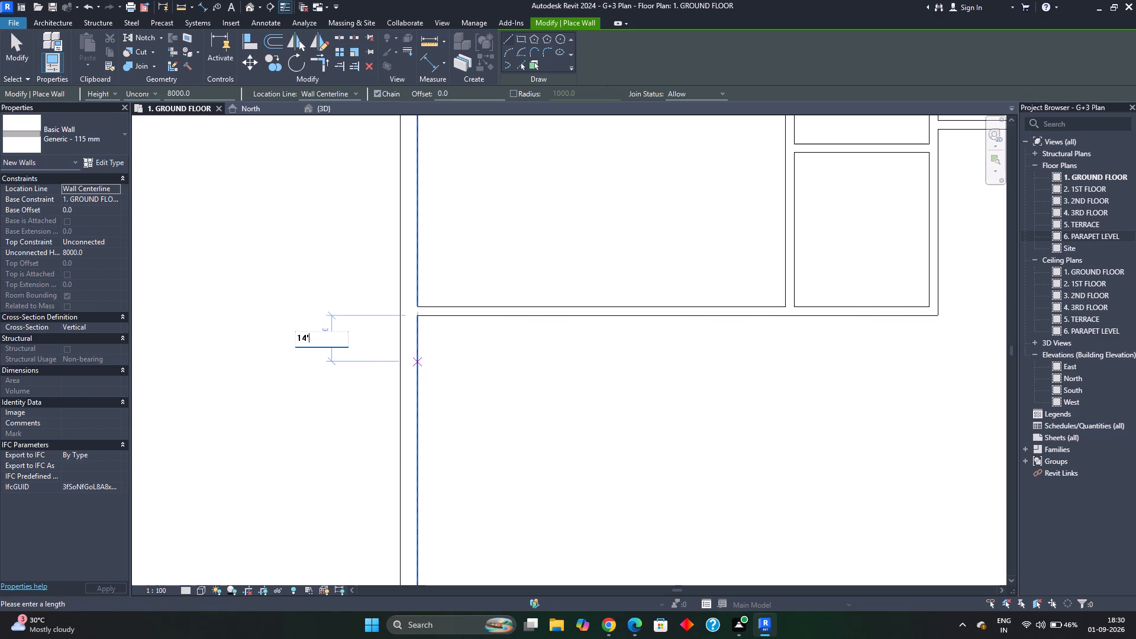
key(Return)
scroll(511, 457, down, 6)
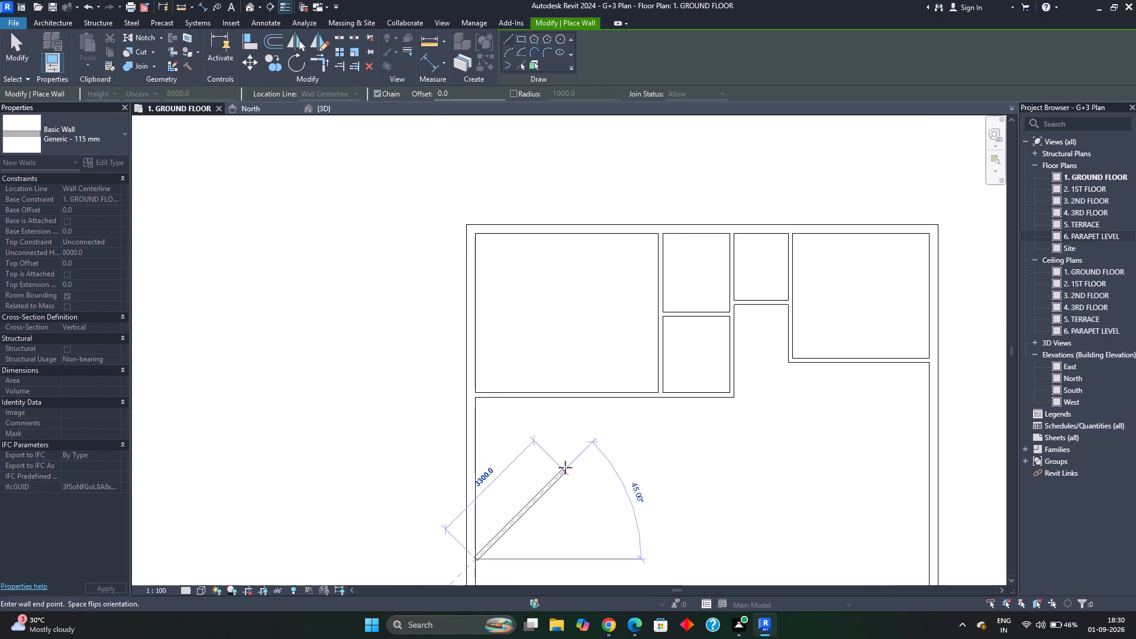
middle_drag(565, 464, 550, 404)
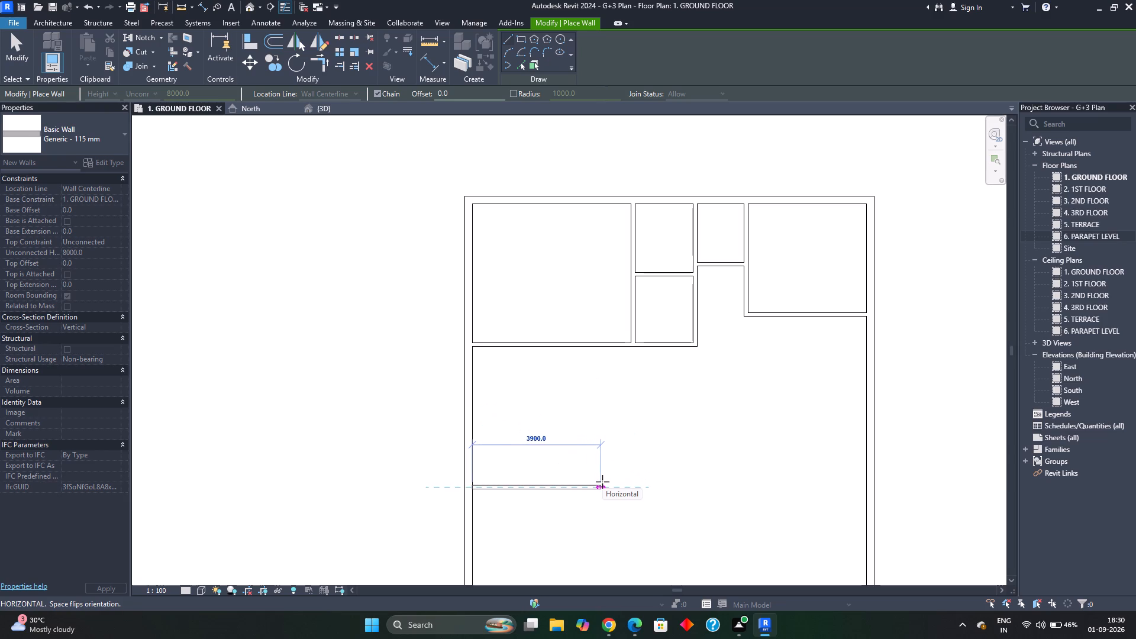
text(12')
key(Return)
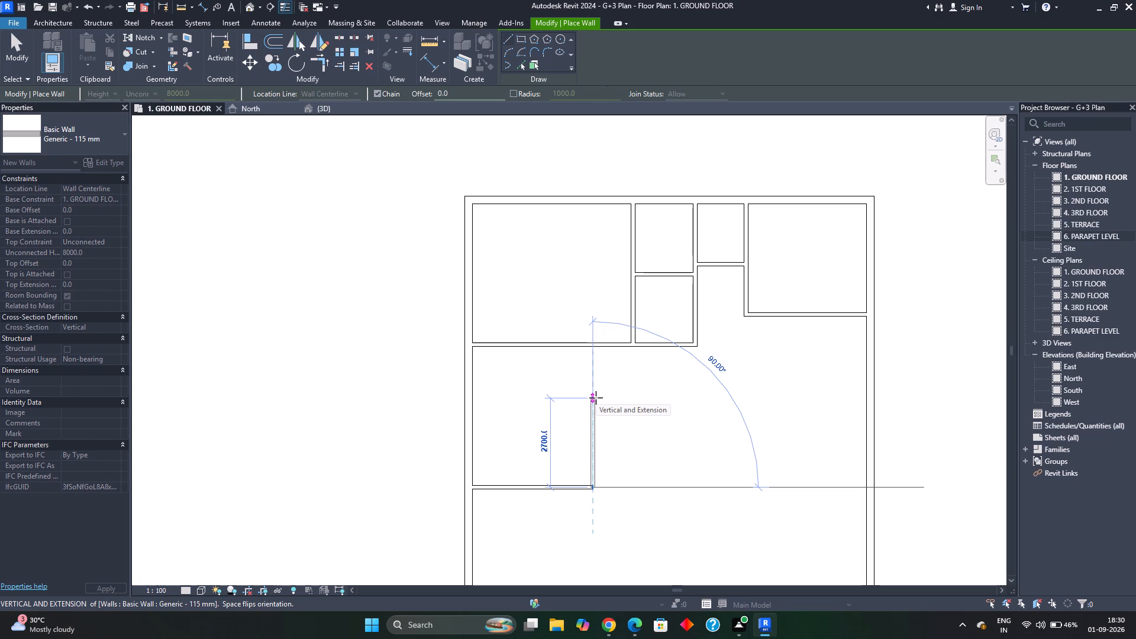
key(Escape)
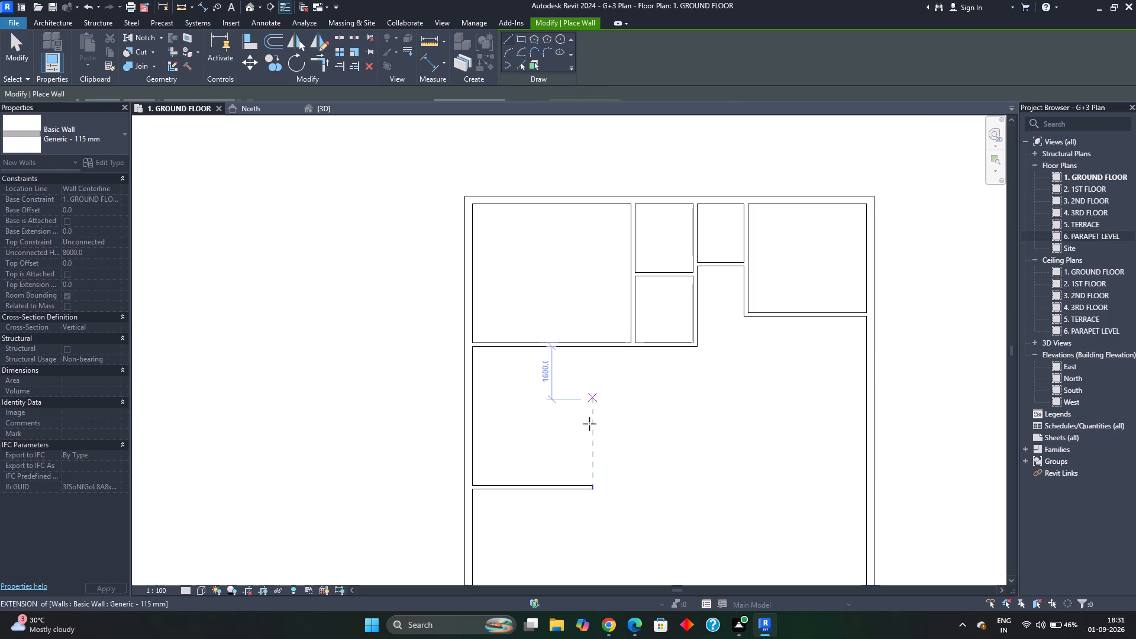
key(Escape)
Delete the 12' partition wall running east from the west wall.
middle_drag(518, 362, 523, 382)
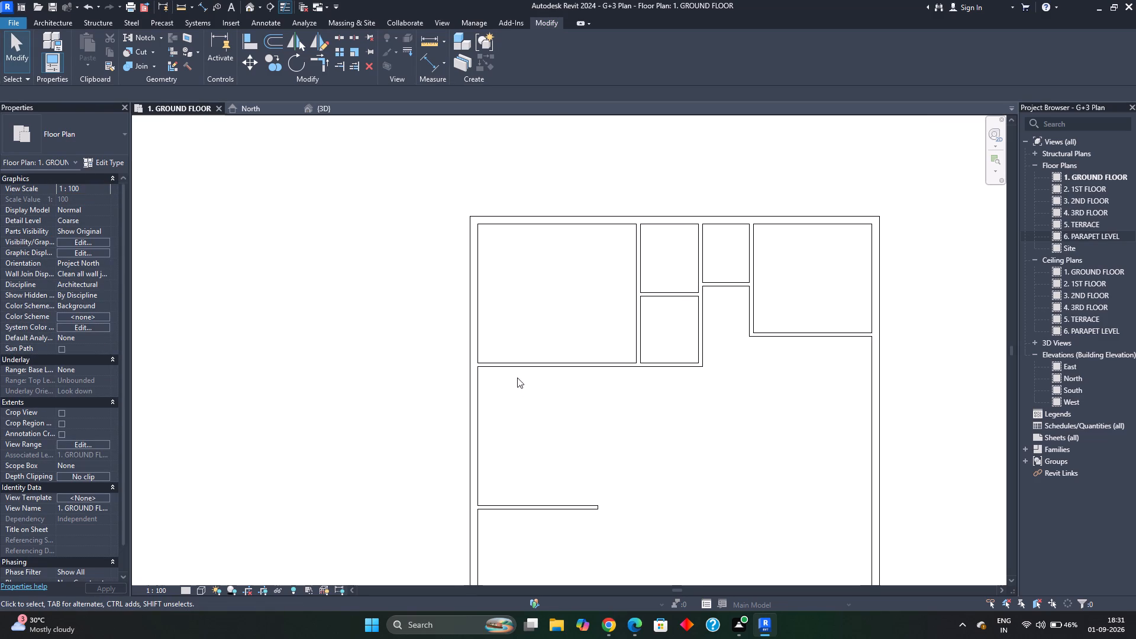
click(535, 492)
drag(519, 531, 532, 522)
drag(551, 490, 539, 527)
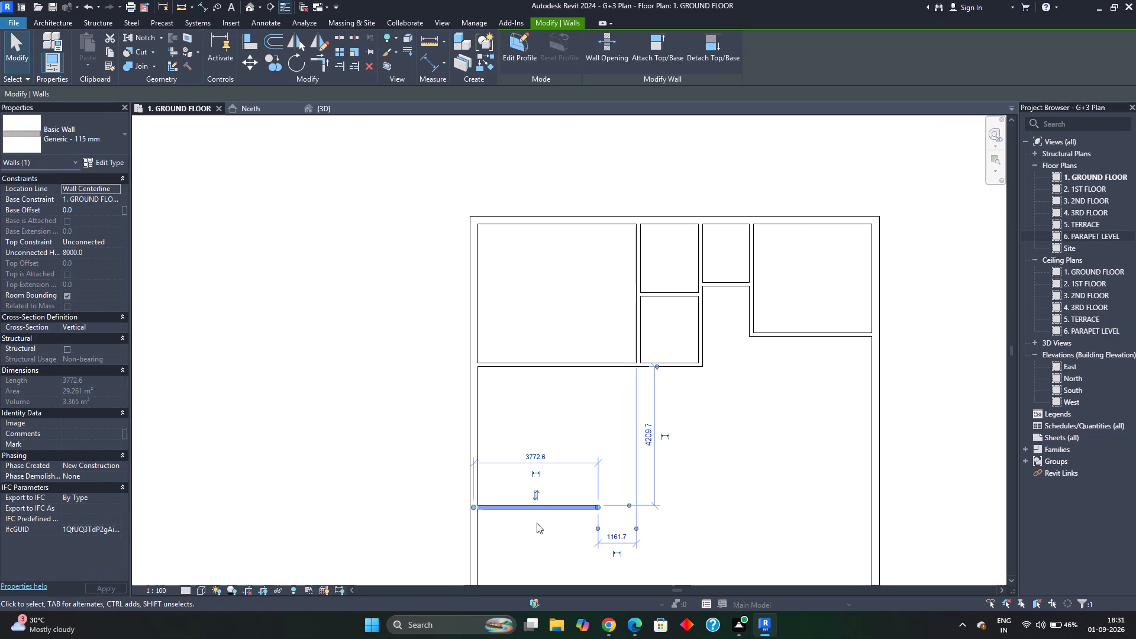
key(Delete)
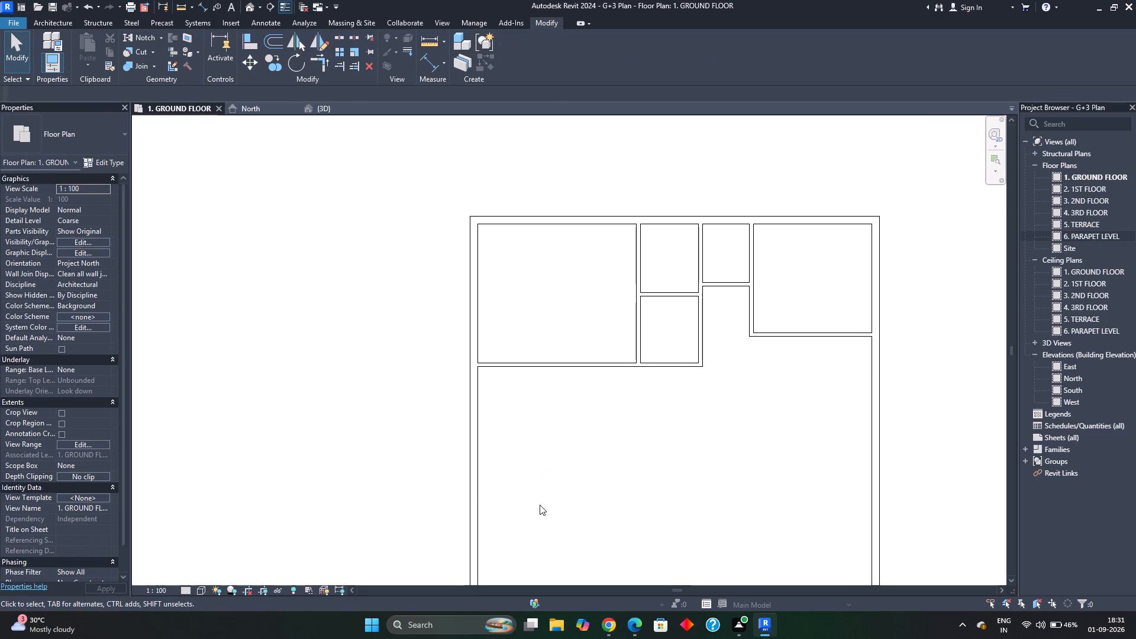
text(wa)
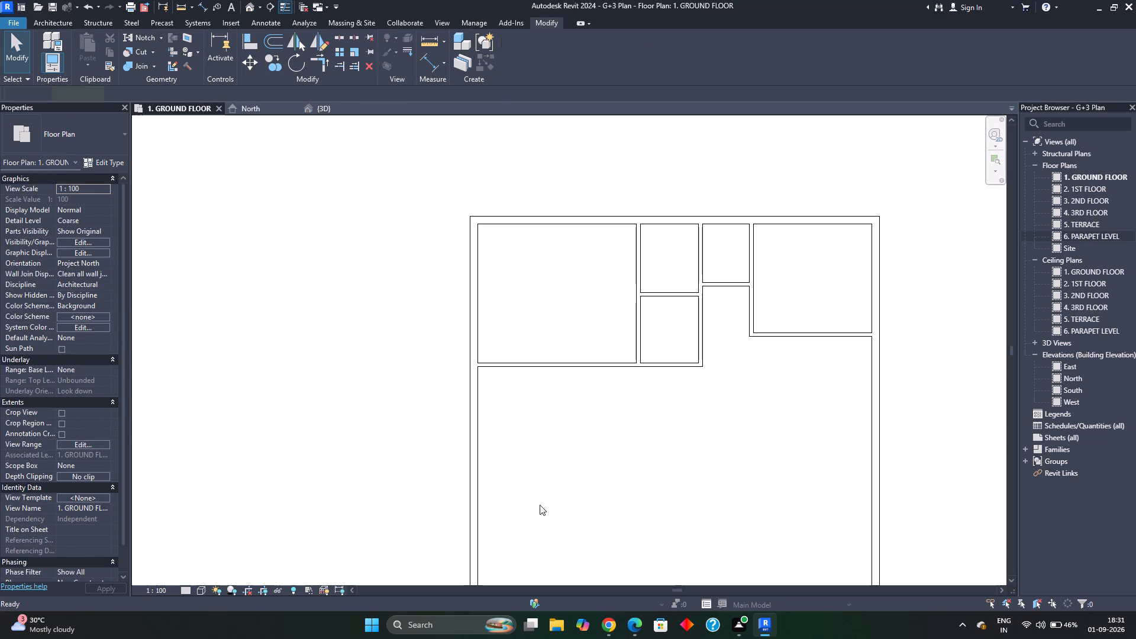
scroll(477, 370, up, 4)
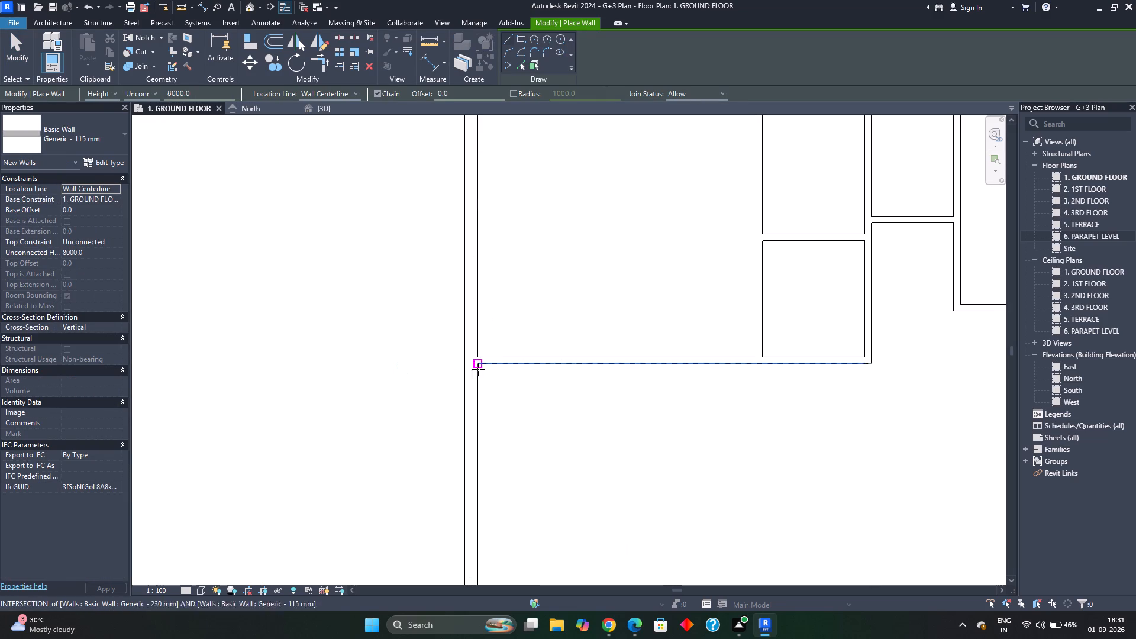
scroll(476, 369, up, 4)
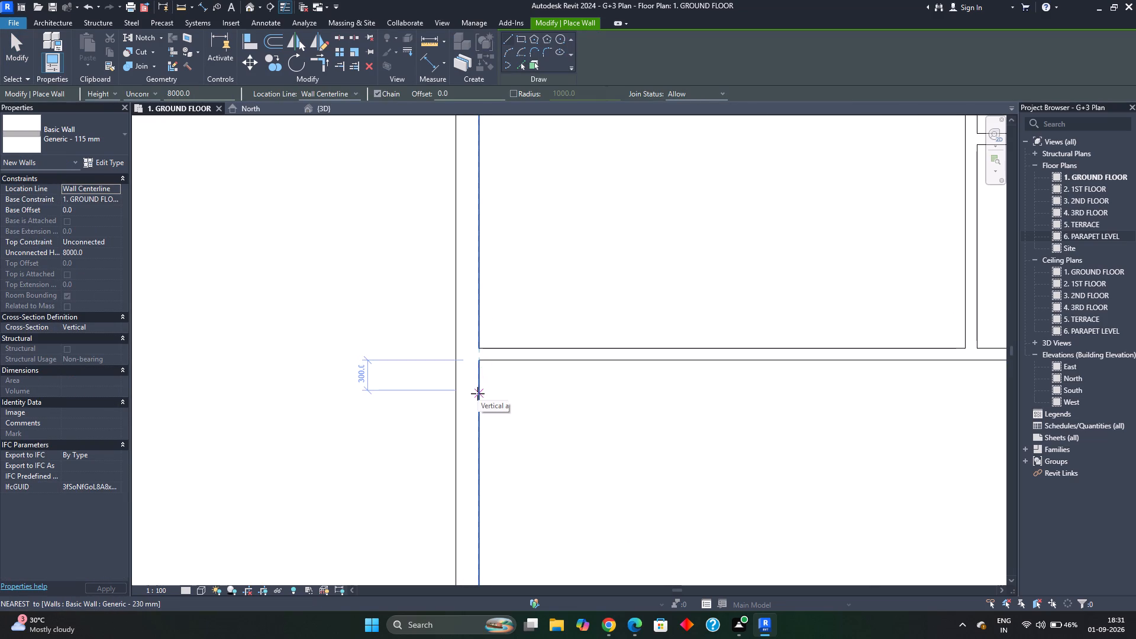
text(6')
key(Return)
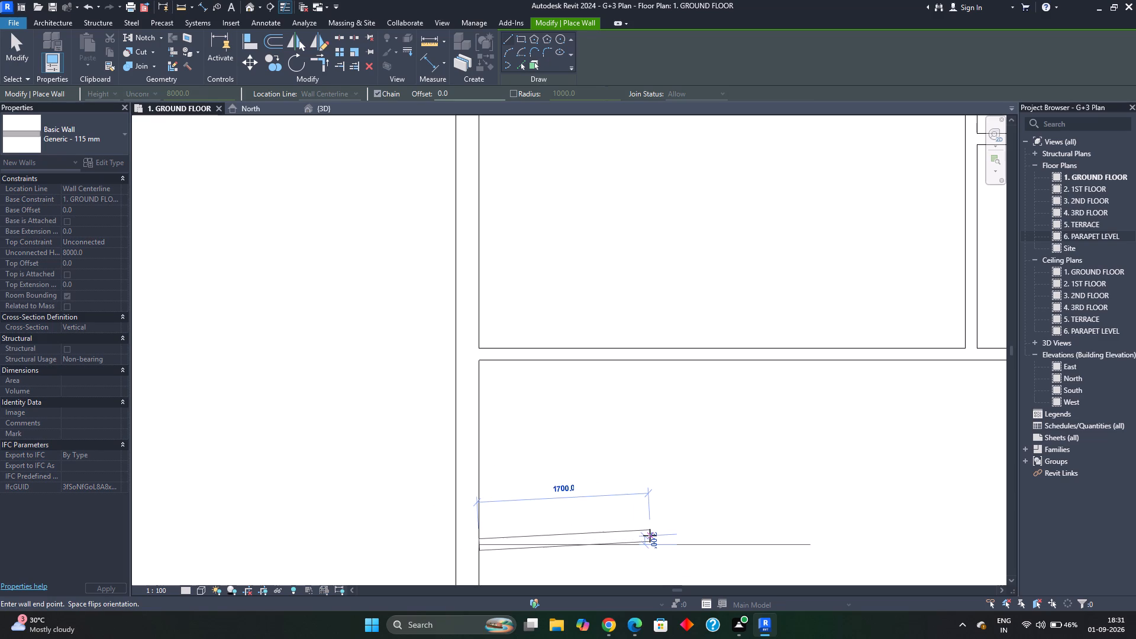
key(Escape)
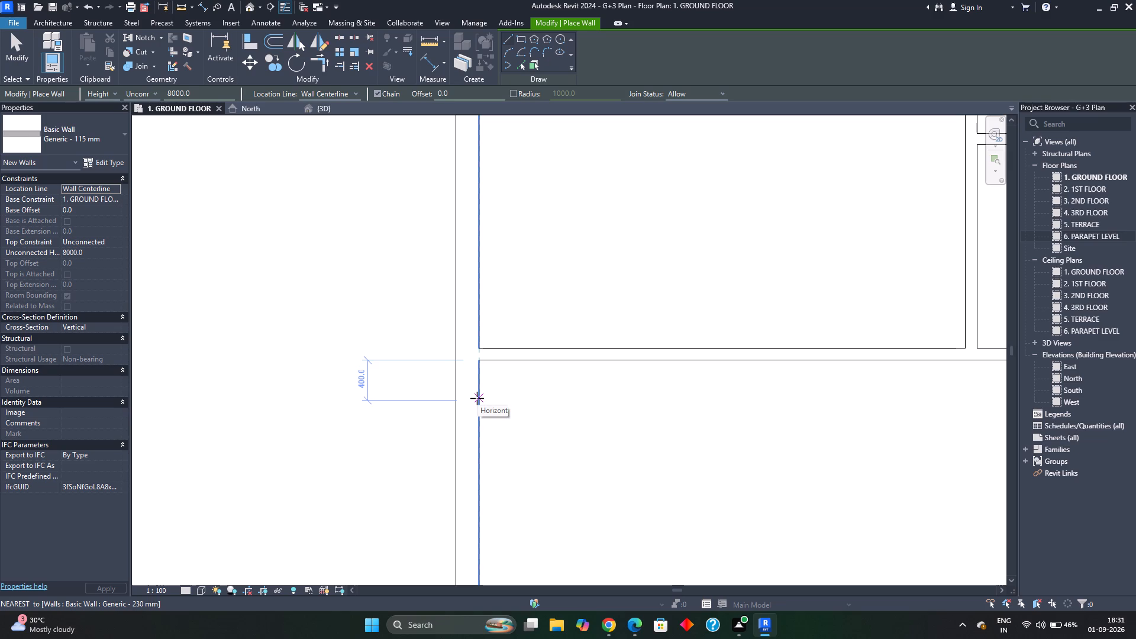
Draw 115 mm walls for a small west-side room: start 4.6' south of the northwest room, run 6' east, then north to that room's wall.
key(4)
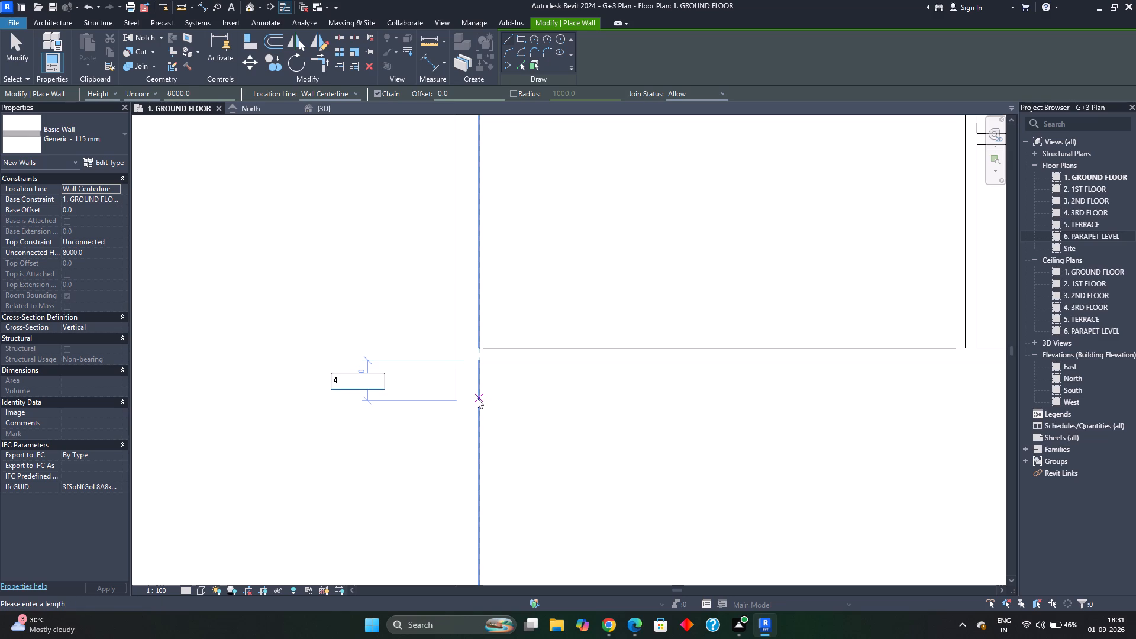
text(.6)
key(apostrophe)
key(Return)
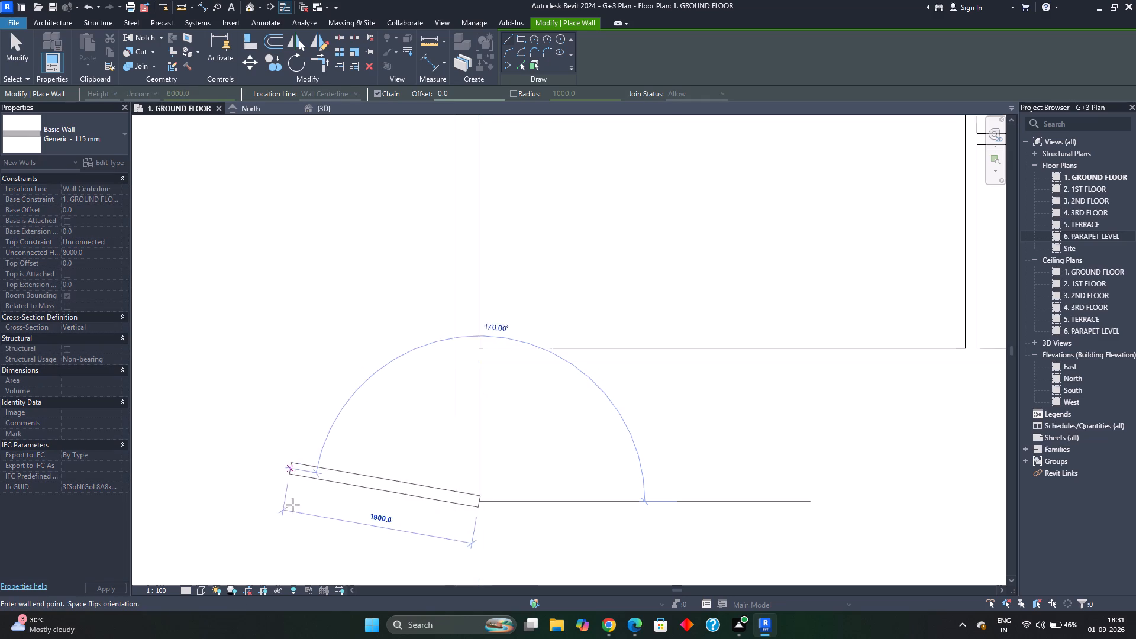
text(6')
key(Return)
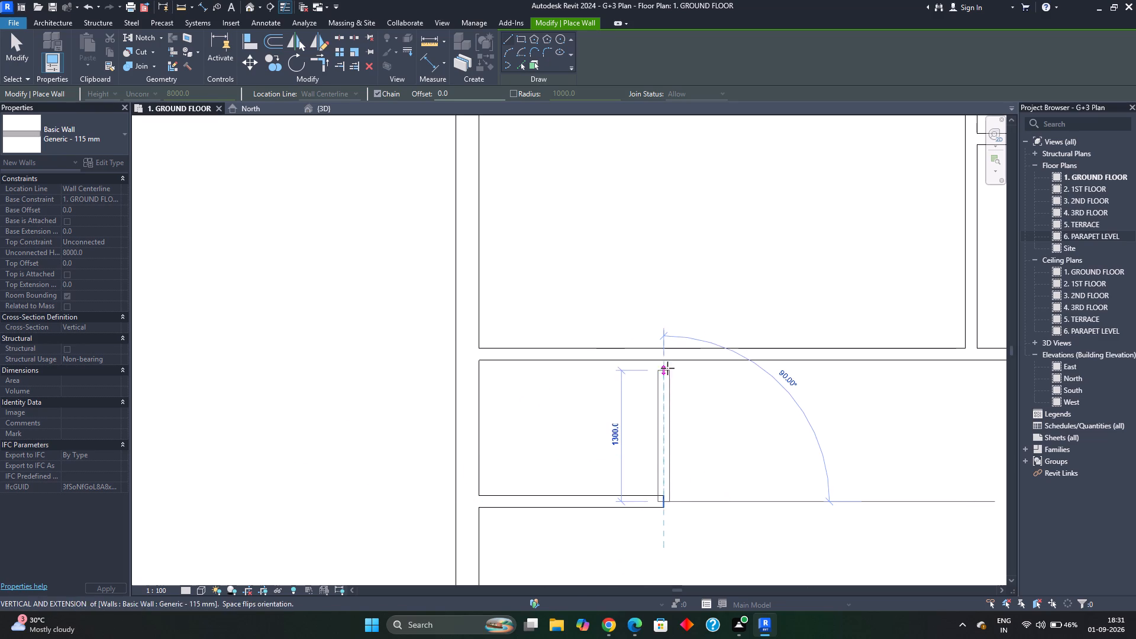
click(661, 354)
scroll(673, 396, down, 4)
key(Escape)
Draw a 115 mm wall starting on the west wall 14' south of the small west-side room and running 12' east.
middle_drag(705, 486, 710, 372)
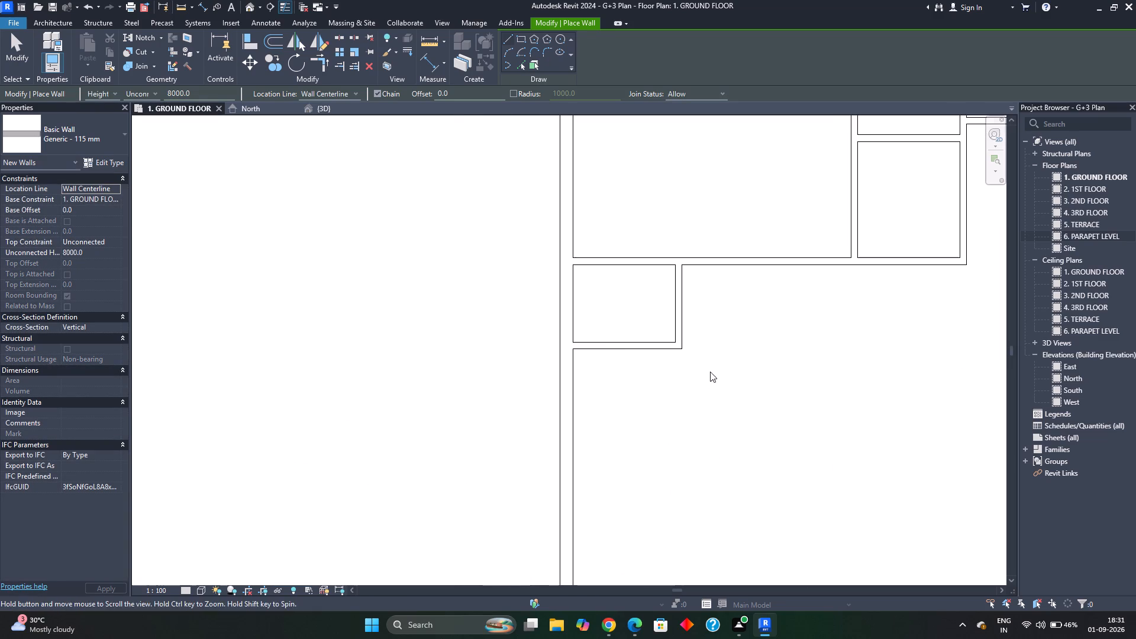
middle_drag(710, 372, 710, 372)
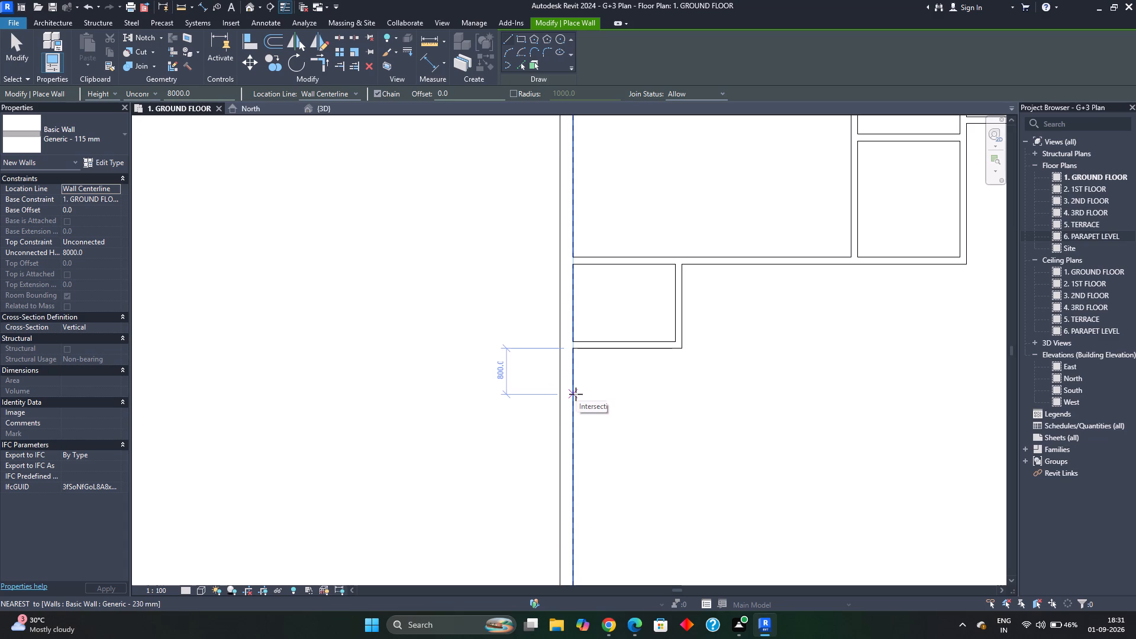
text(14)
key(apostrophe)
key(Return)
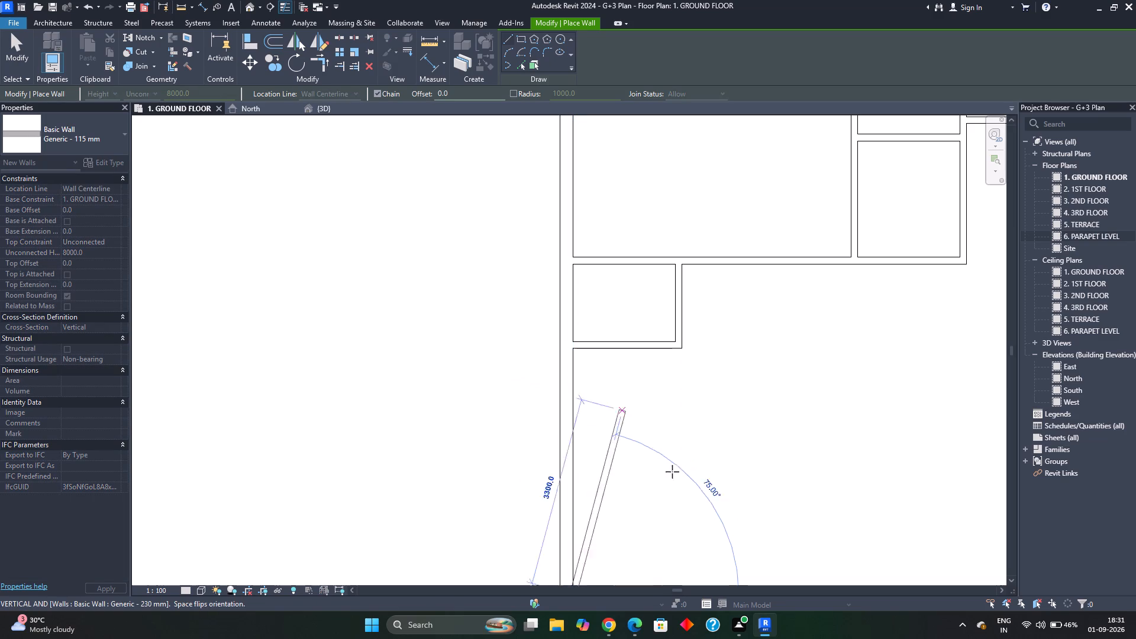
scroll(689, 484, down, 3)
middle_drag(689, 461, 686, 408)
middle_drag(713, 441, 691, 324)
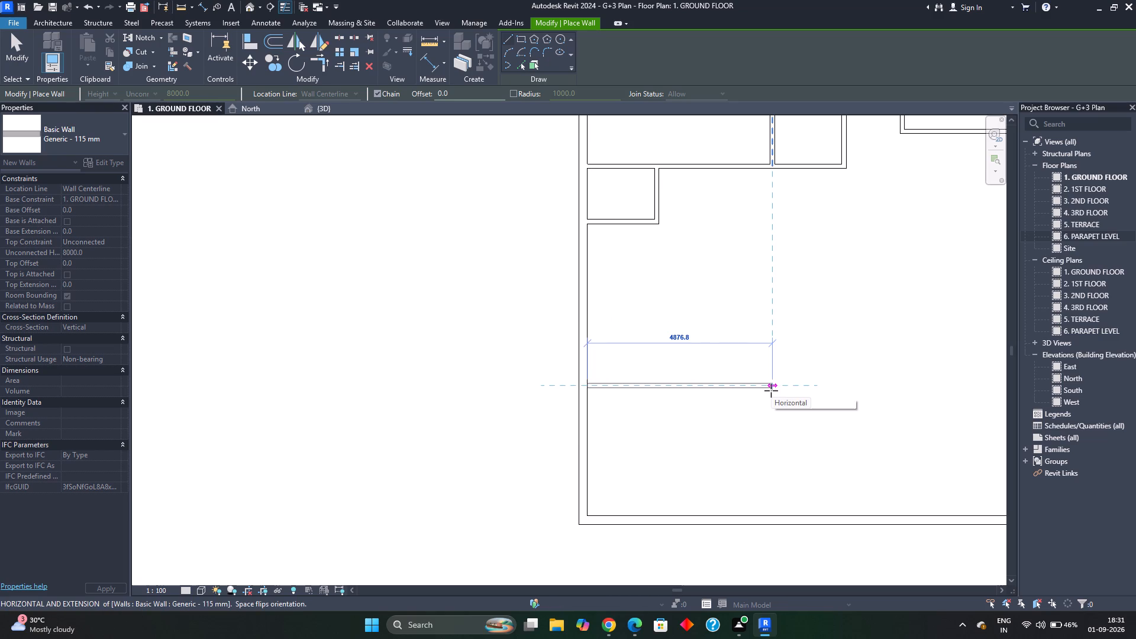
text(12)
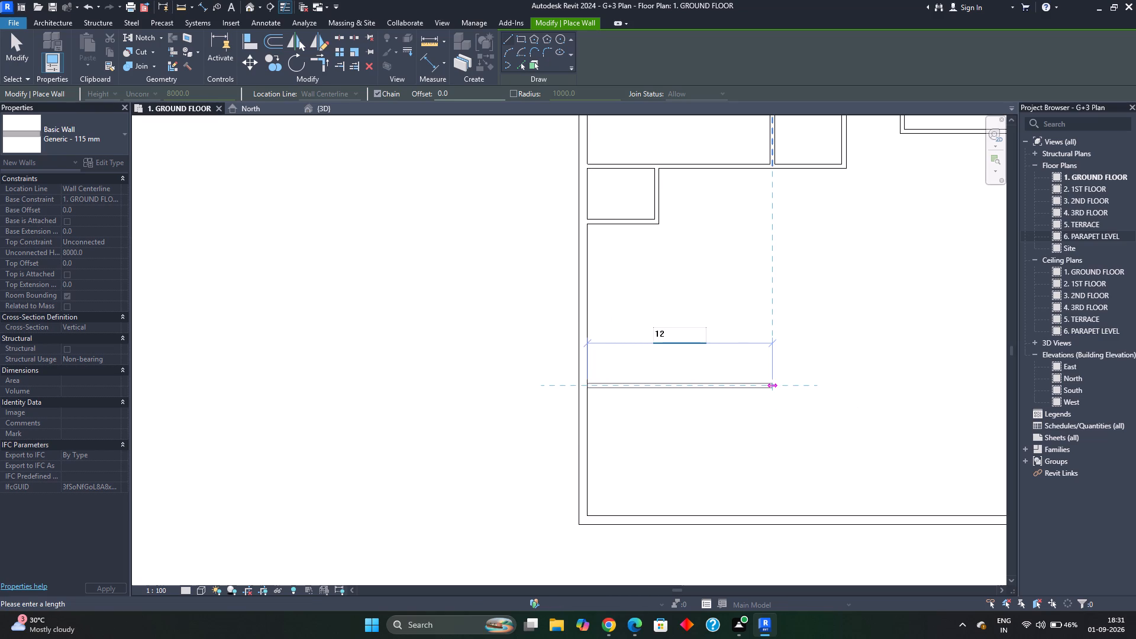
key(apostrophe)
key(Return)
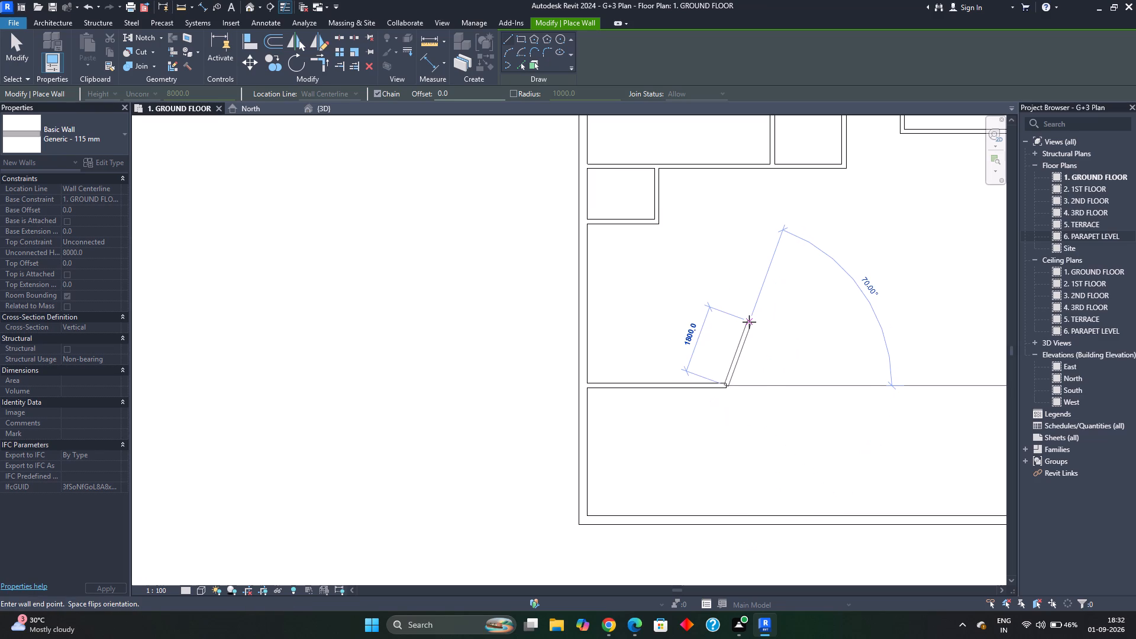
key(ctrl+z)
key(Escape)
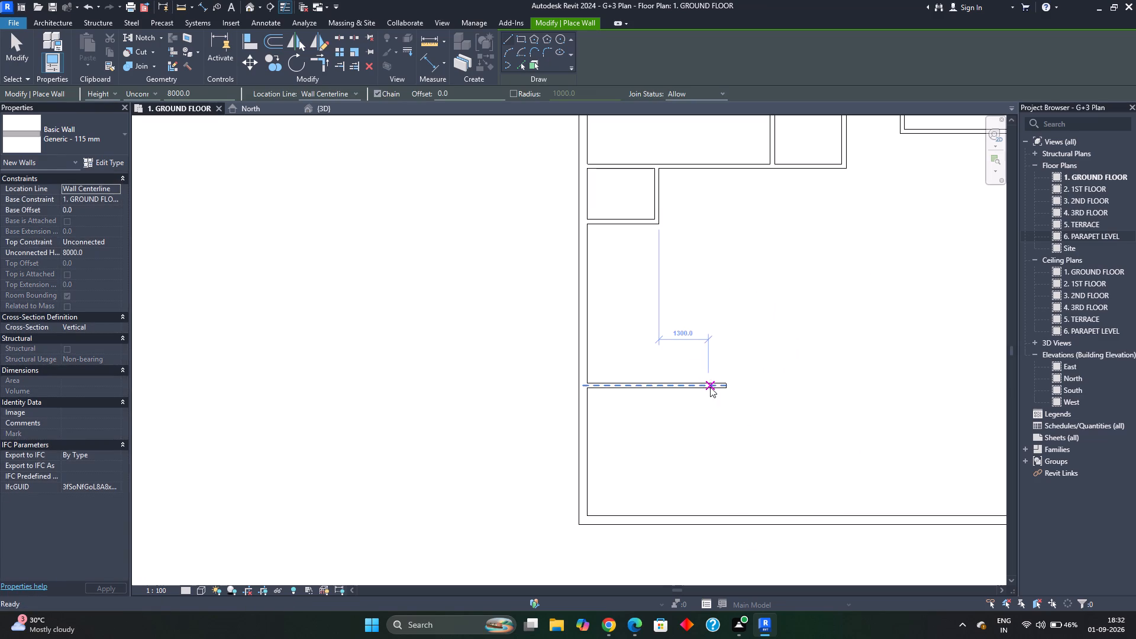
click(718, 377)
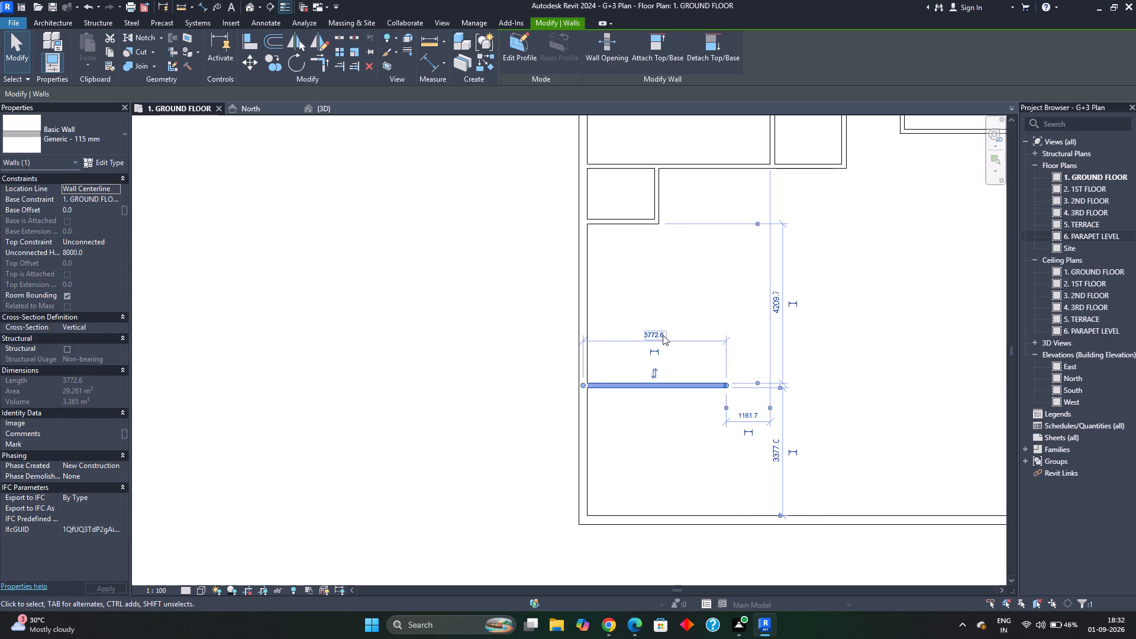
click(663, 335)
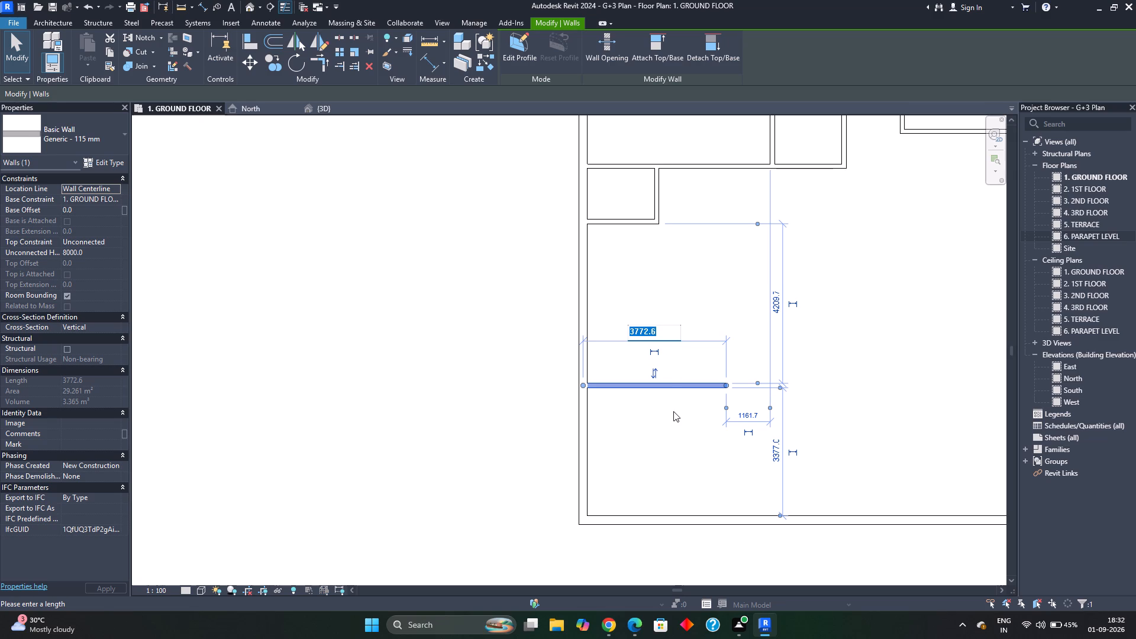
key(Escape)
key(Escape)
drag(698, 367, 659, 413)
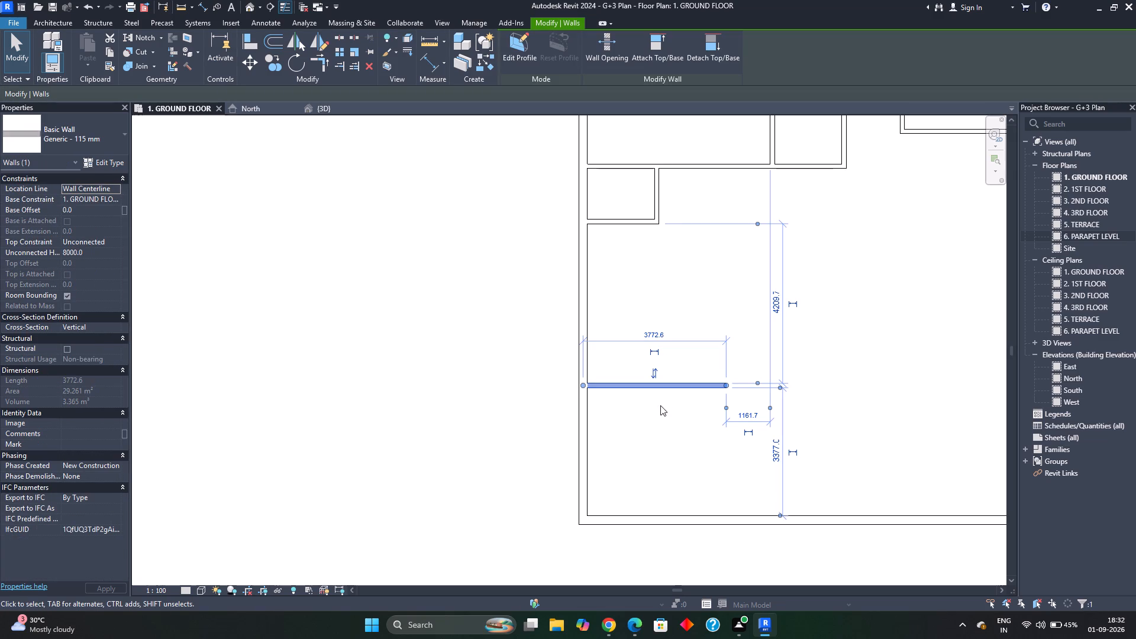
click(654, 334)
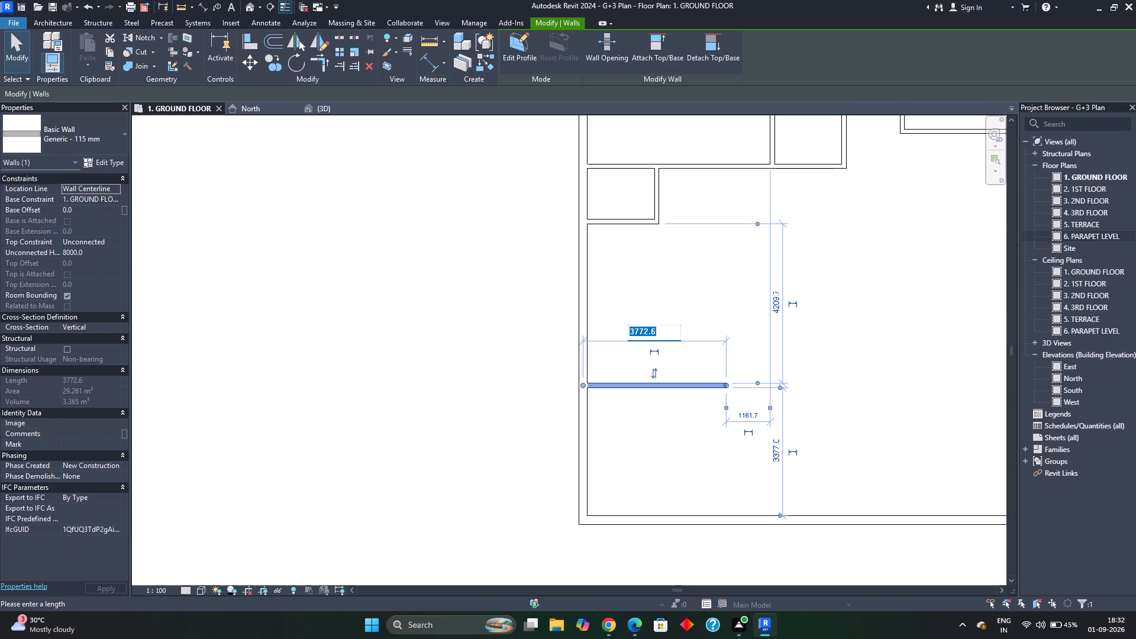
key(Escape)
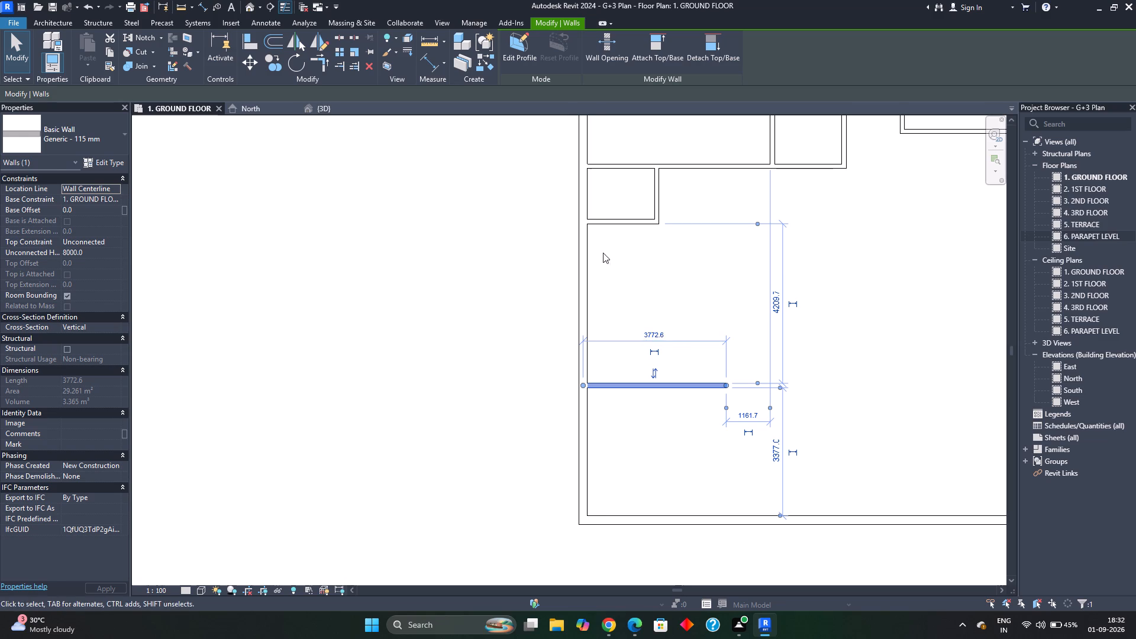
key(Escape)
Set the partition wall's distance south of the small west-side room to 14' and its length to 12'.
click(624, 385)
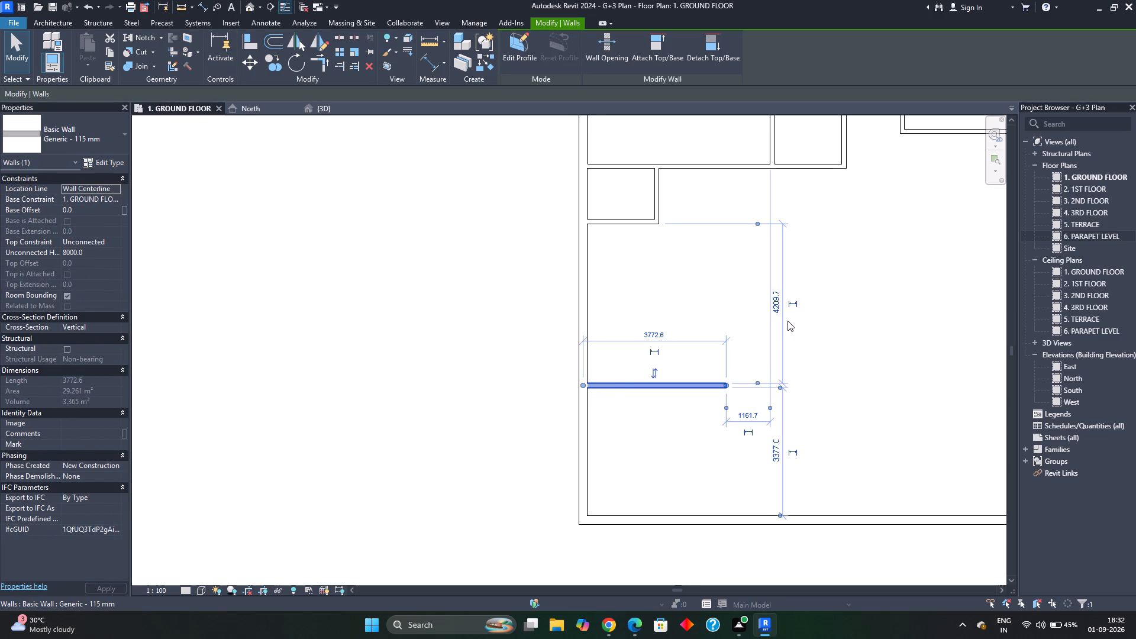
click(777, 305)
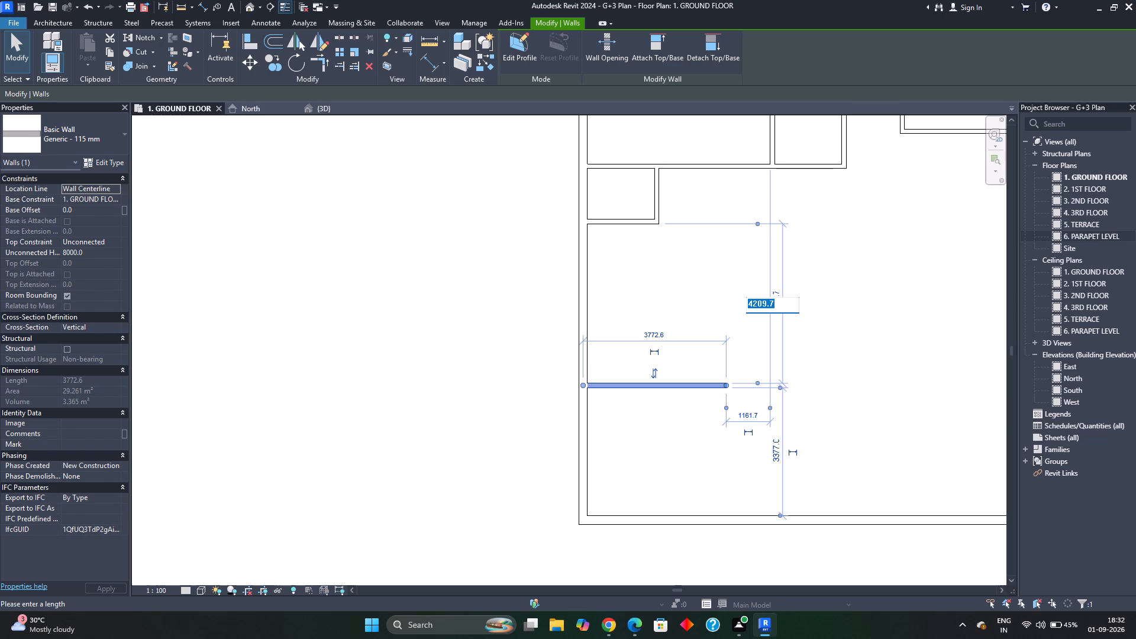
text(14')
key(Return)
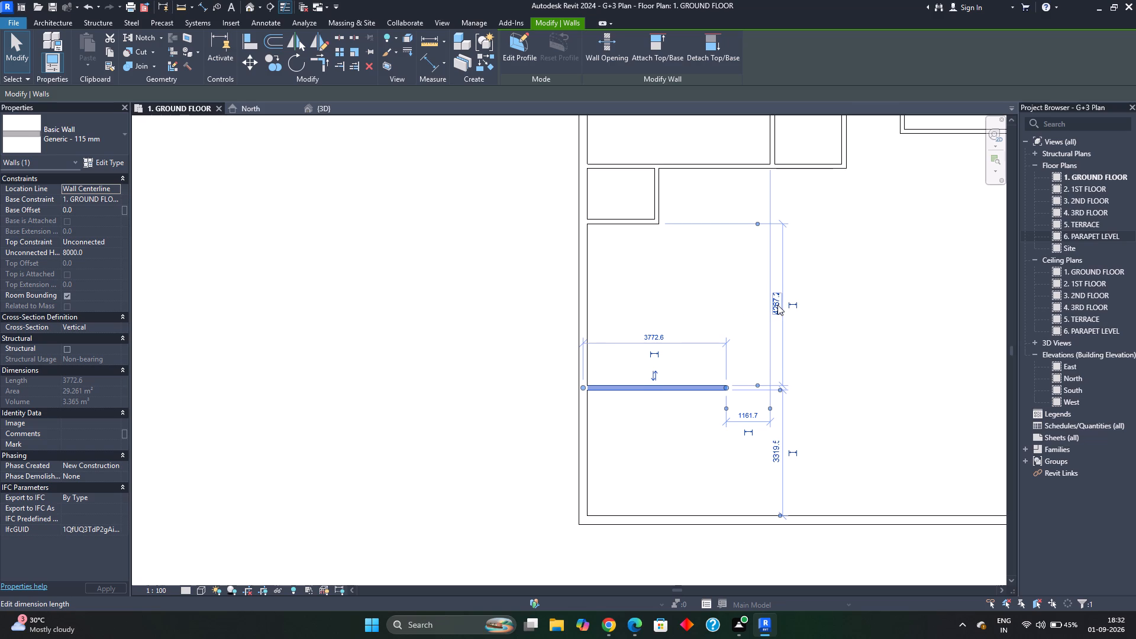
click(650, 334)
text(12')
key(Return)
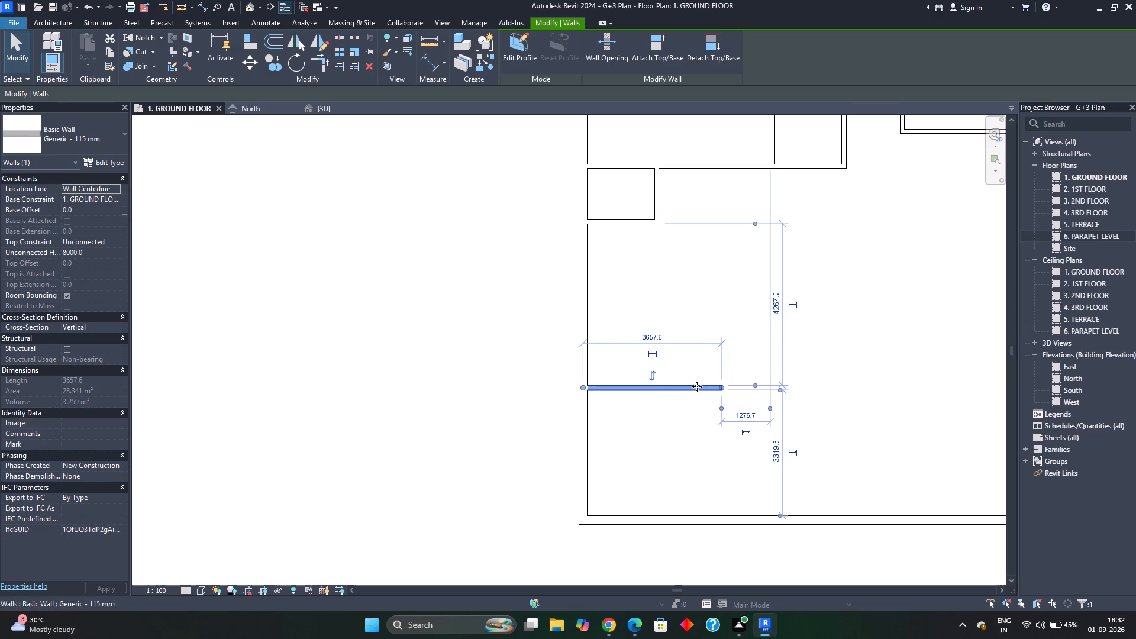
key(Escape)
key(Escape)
Delete the 12' partition wall running east from the west wall, south of the small west-side room.
drag(727, 346, 682, 408)
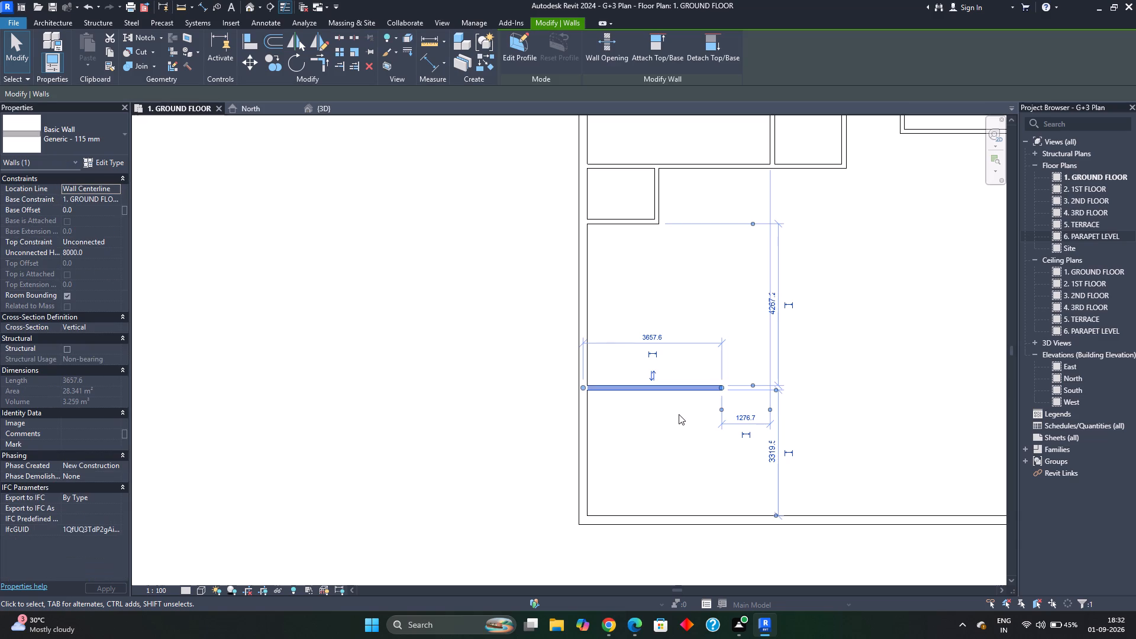
key(Delete)
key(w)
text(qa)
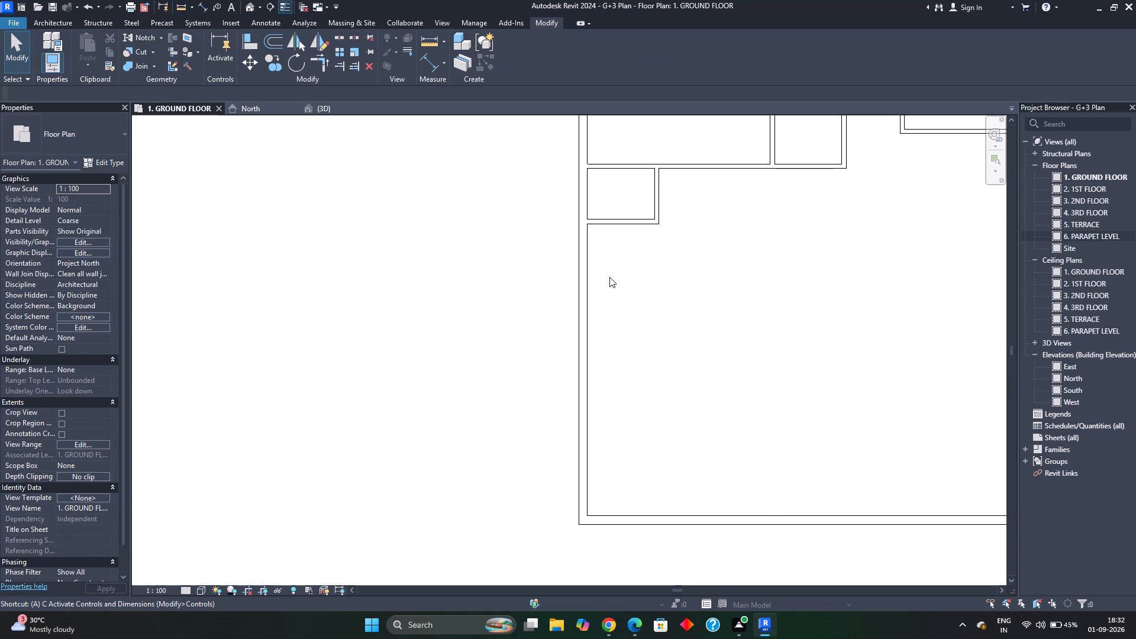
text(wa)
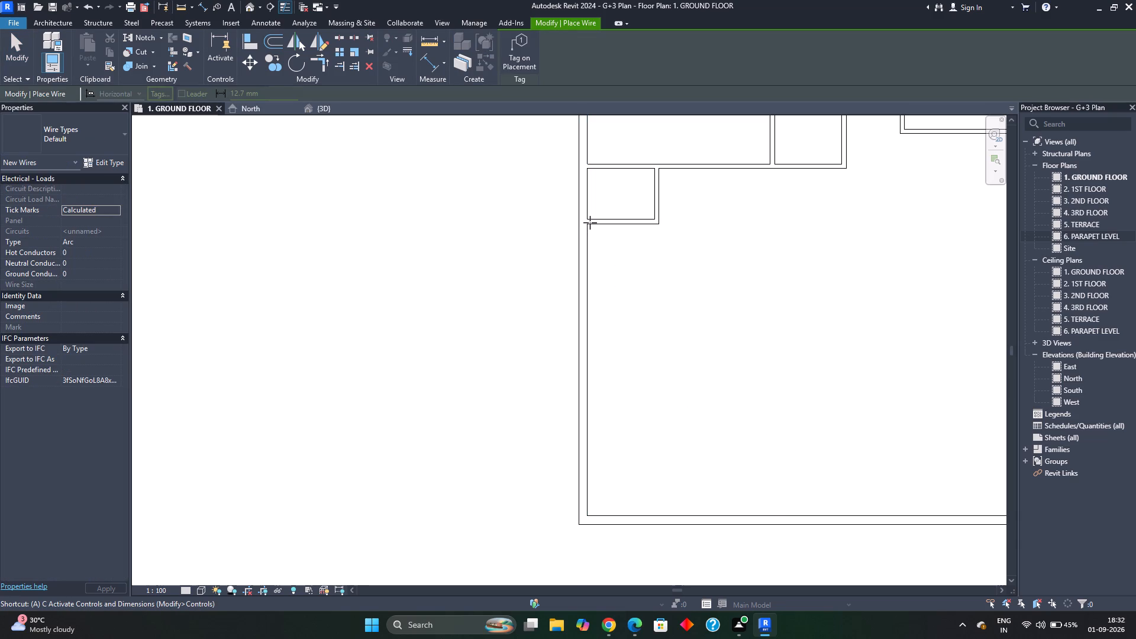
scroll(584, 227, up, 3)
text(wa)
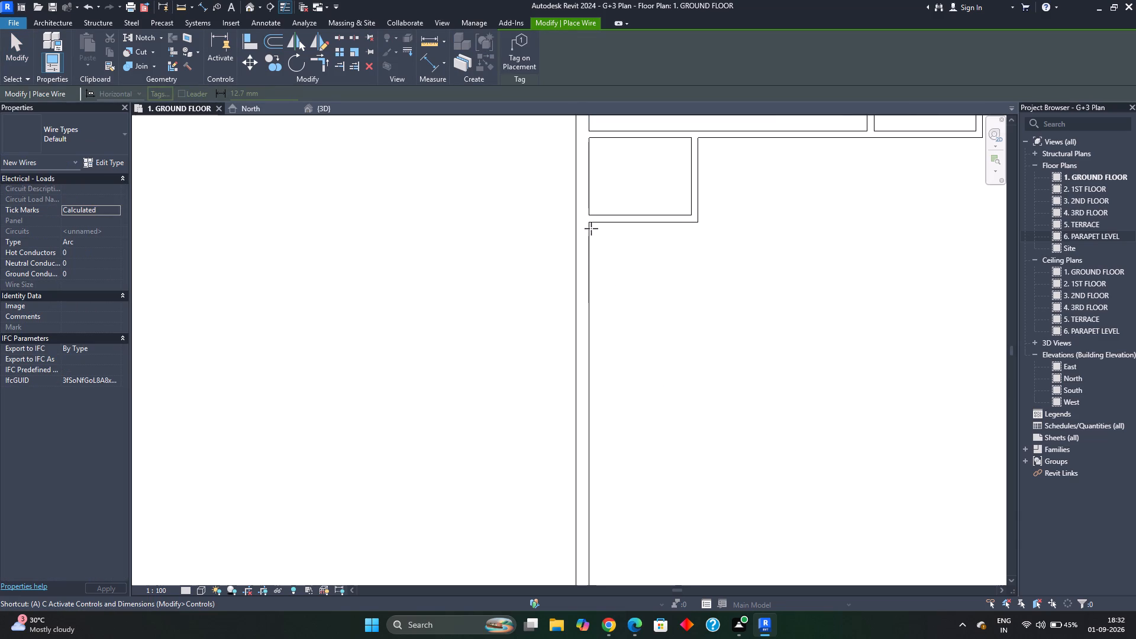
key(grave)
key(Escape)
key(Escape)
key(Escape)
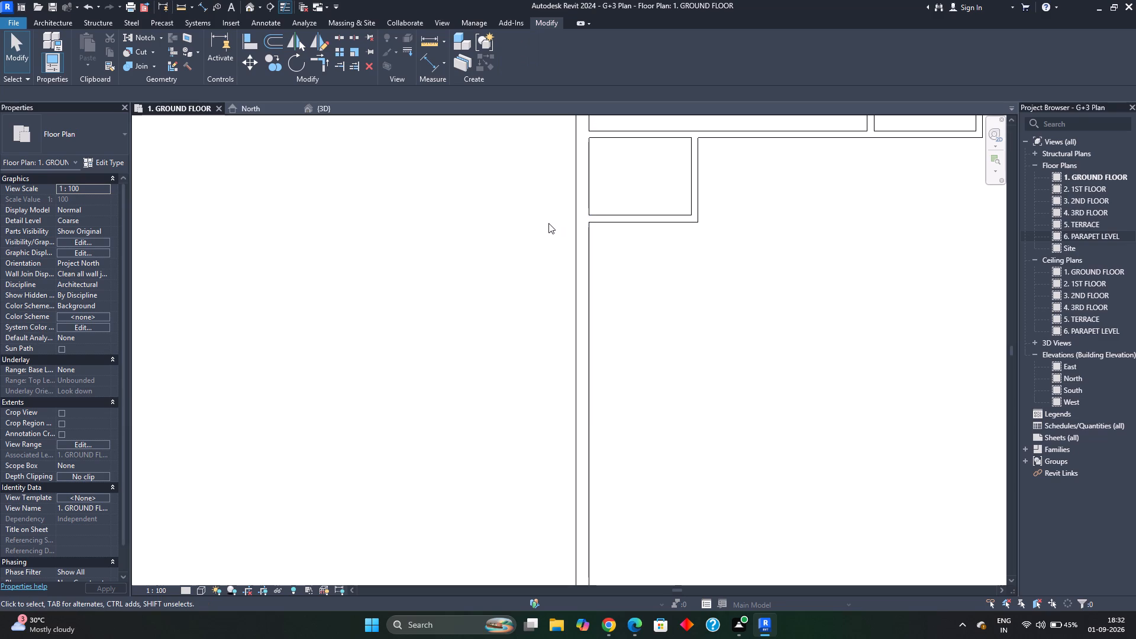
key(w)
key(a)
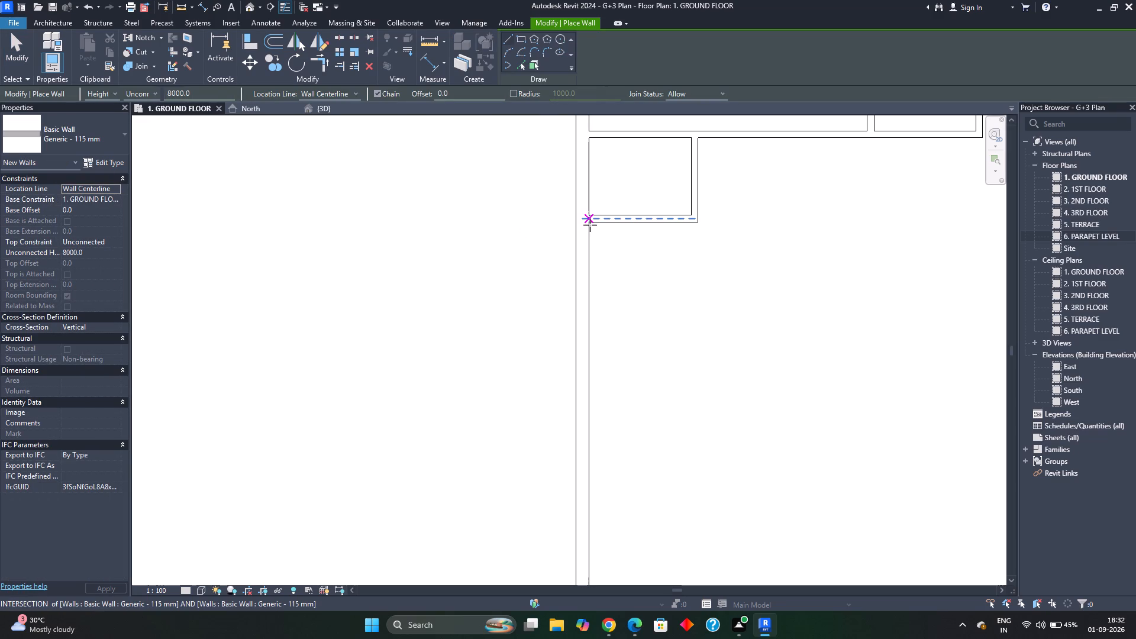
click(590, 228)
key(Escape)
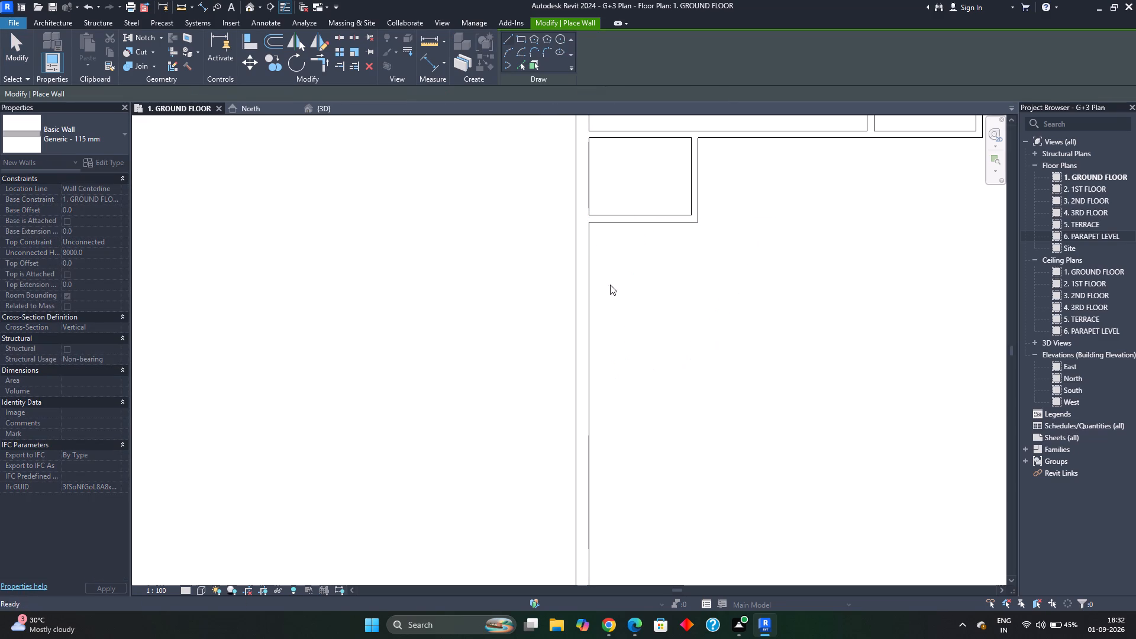
Draw 115 mm walls for a west room: start 14' south of the small room, run 12' east, north to that room's south wall line, and west to it.
key(w)
key(a)
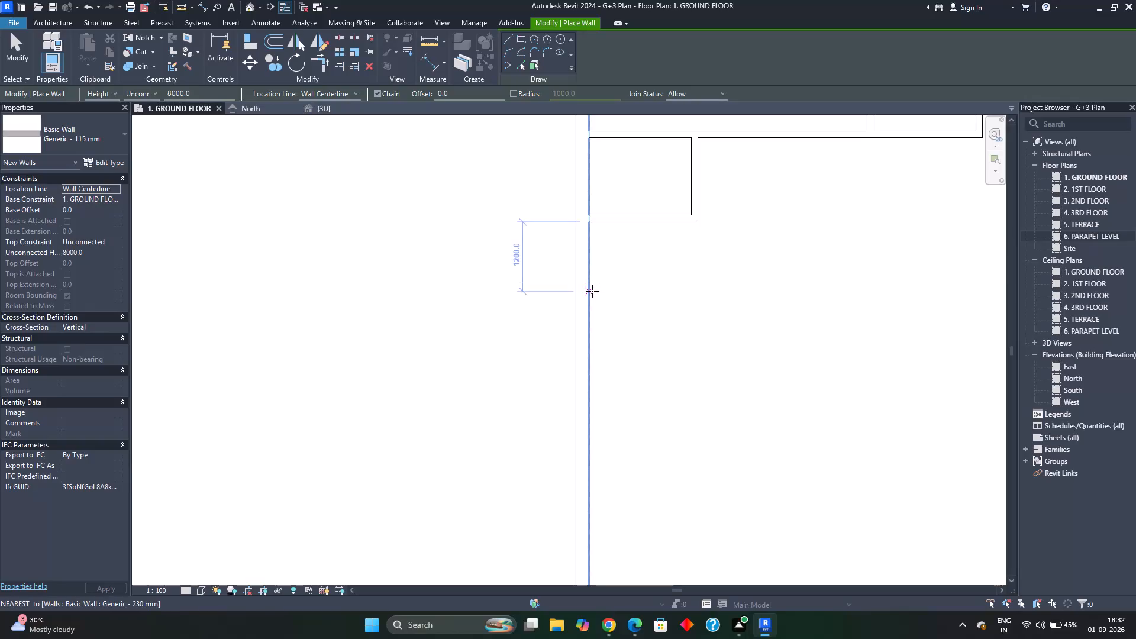
text(14')
key(Return)
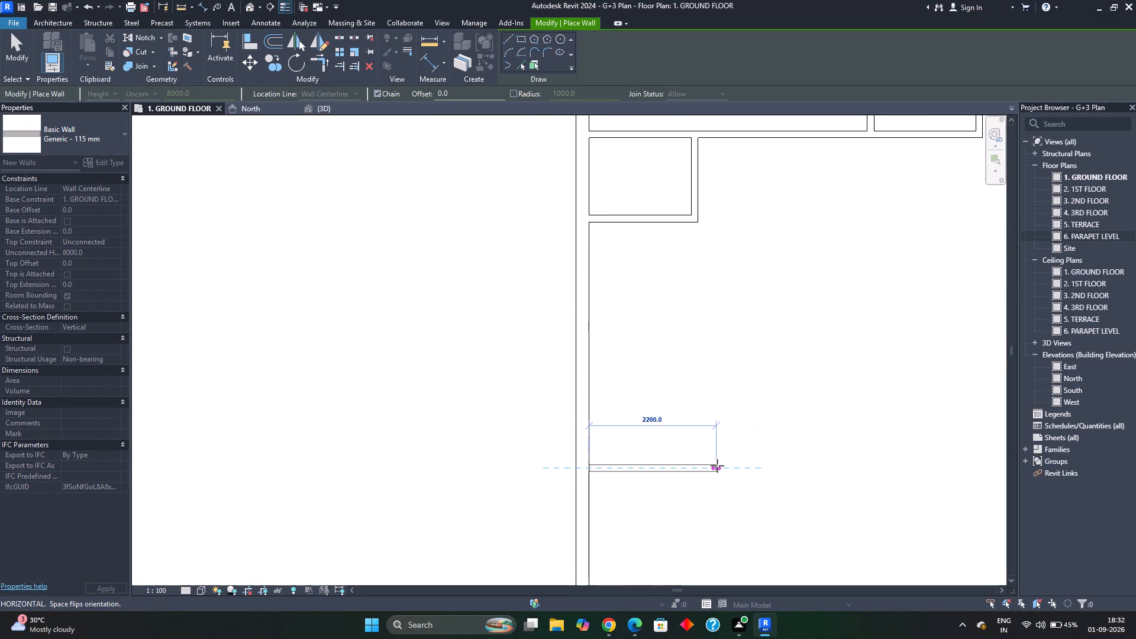
text(12')
key(Return)
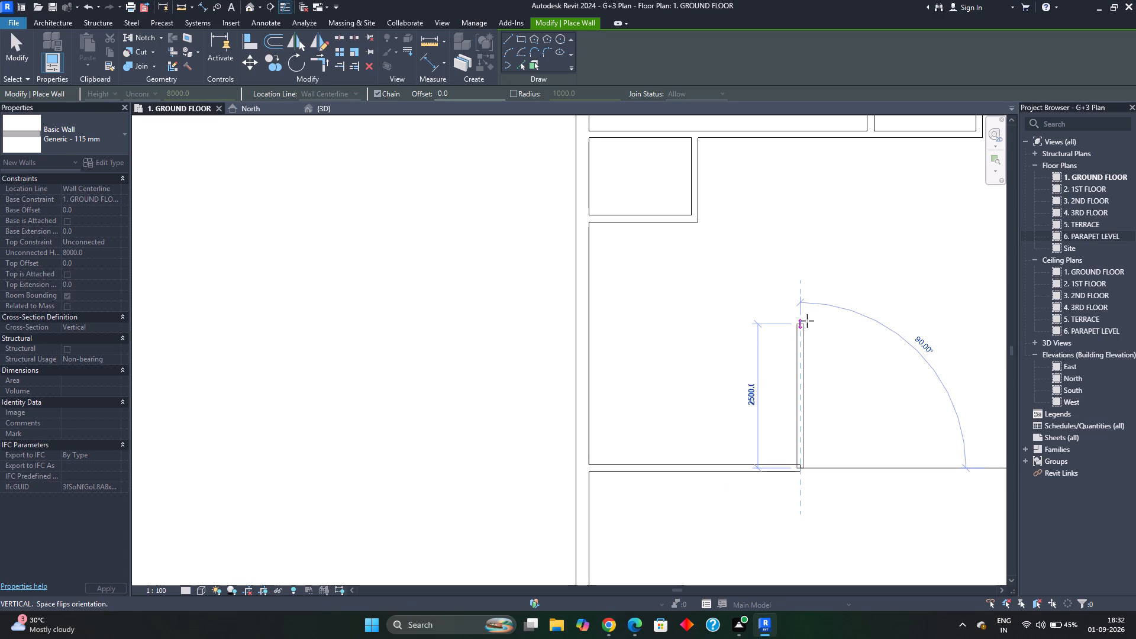
middle_drag(805, 273, 780, 369)
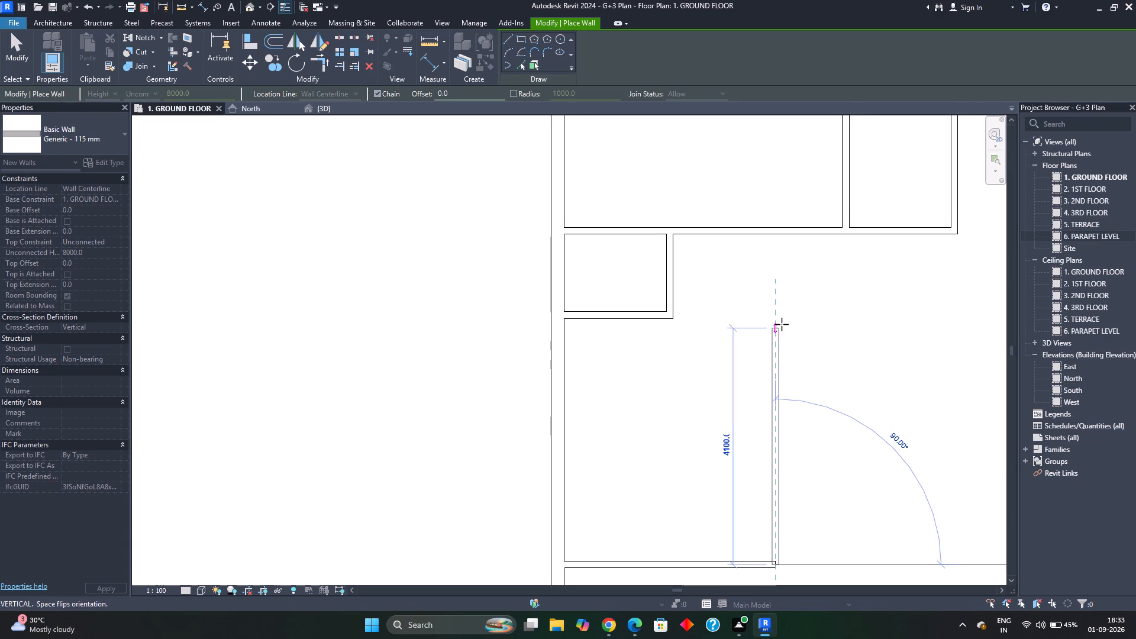
click(782, 318)
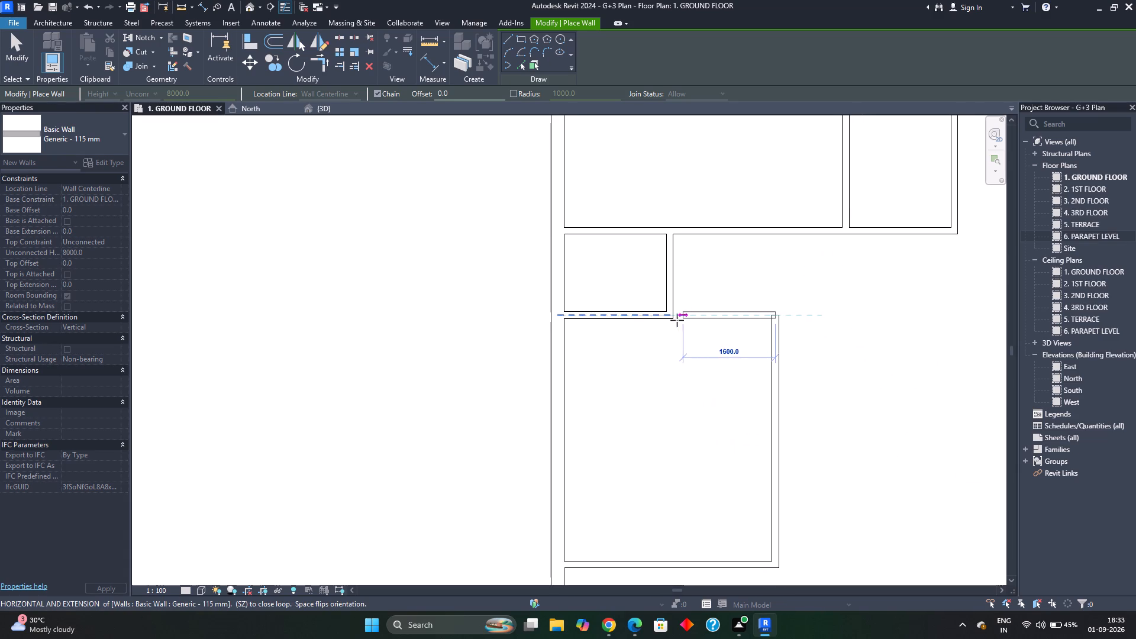
click(668, 315)
scroll(724, 395, down, 2)
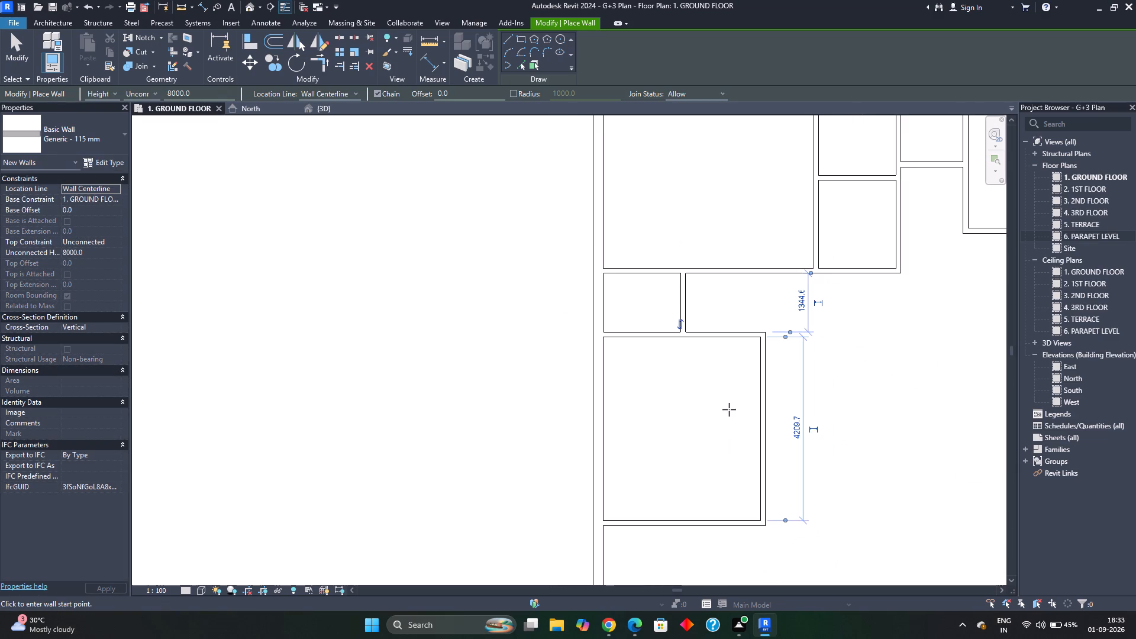
key(Escape)
middle_drag(732, 473, 728, 376)
scroll(718, 424, down, 1)
middle_drag(718, 450, 730, 406)
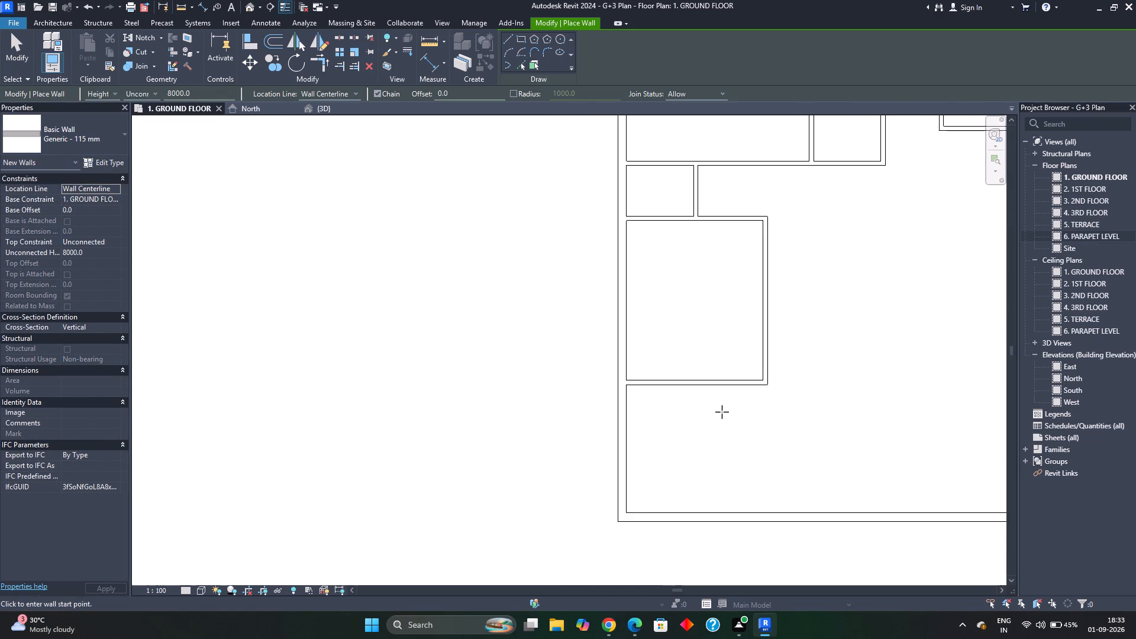
key(Escape)
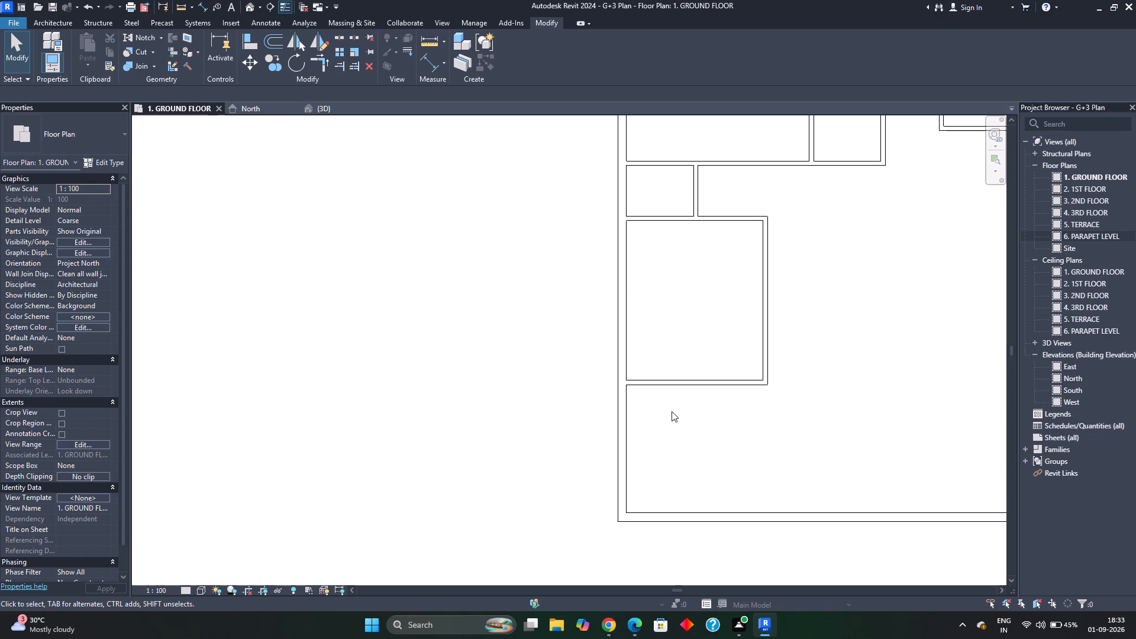
Measure the distance from the new west room's south wall to the inner face of the south exterior wall.
middle_drag(673, 411, 603, 341)
middle_drag(615, 372, 549, 375)
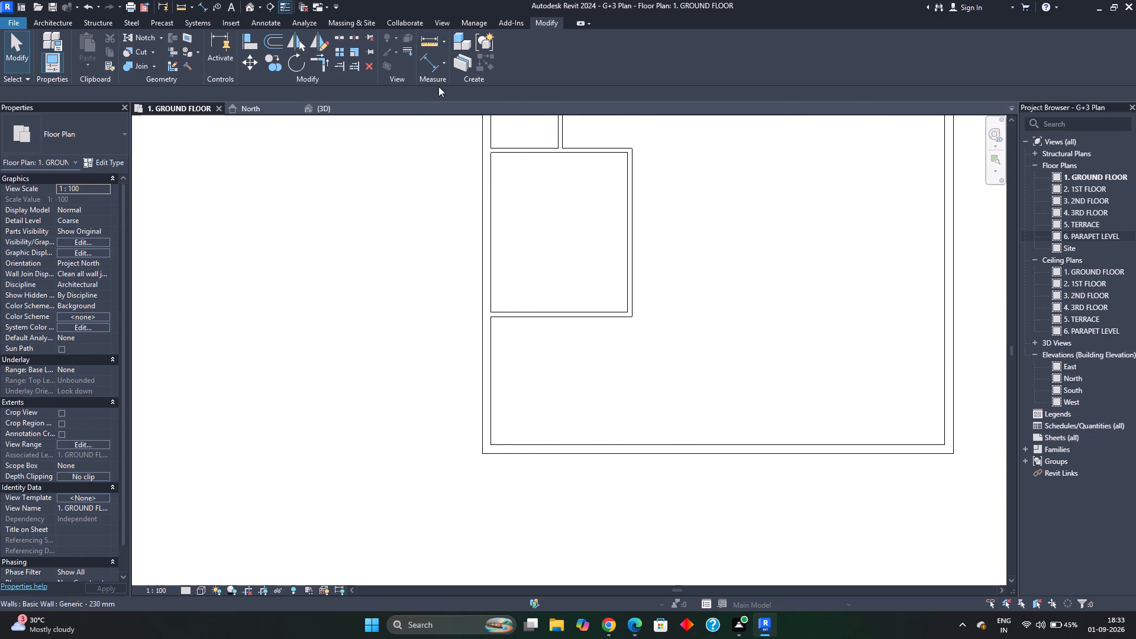
click(427, 54)
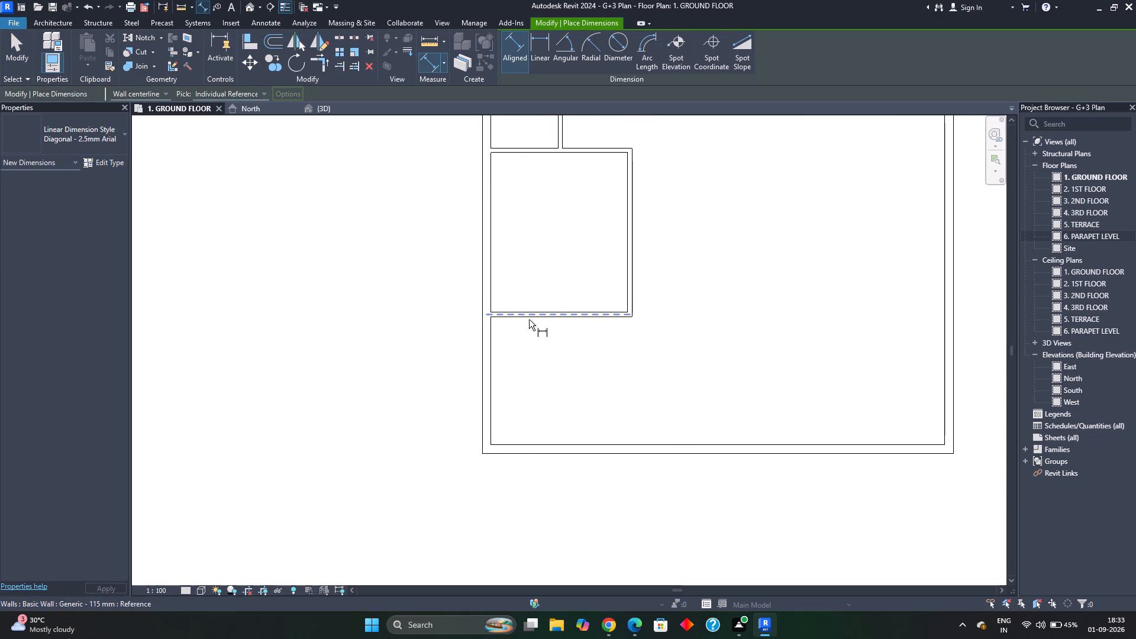
key(Tab)
key(Tab)
key(Tab)
key(Tab)
key(Tab)
key(Tab)
key(Tab)
key(Tab)
key(Tab)
key(Tab)
click(535, 319)
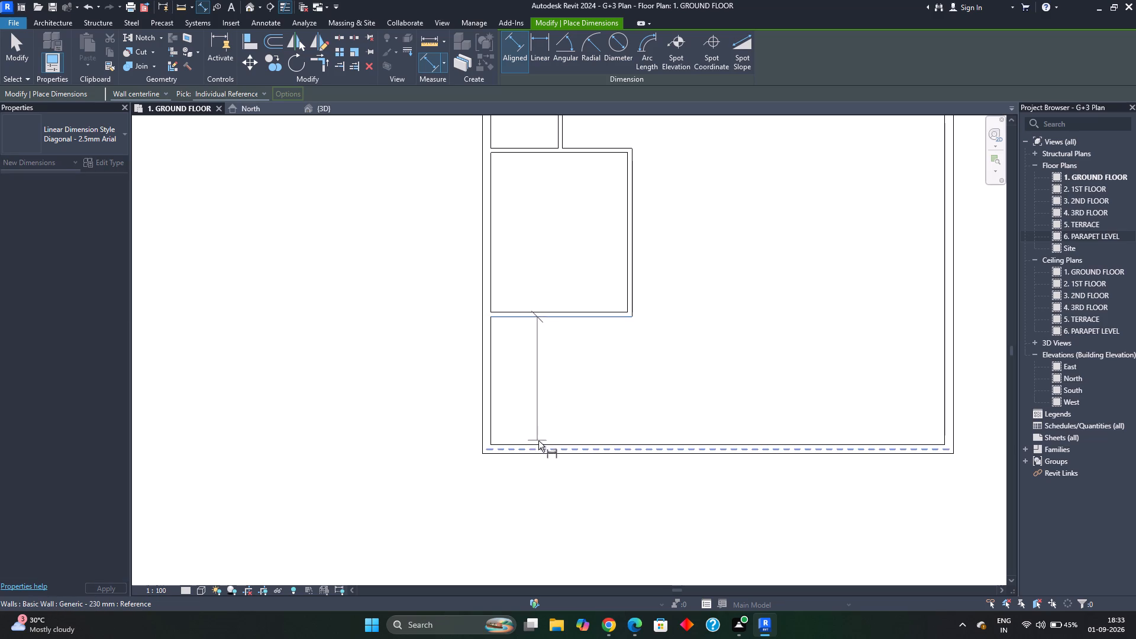
key(Tab)
key(Tab)
key(Tab)
key(Tab)
click(537, 444)
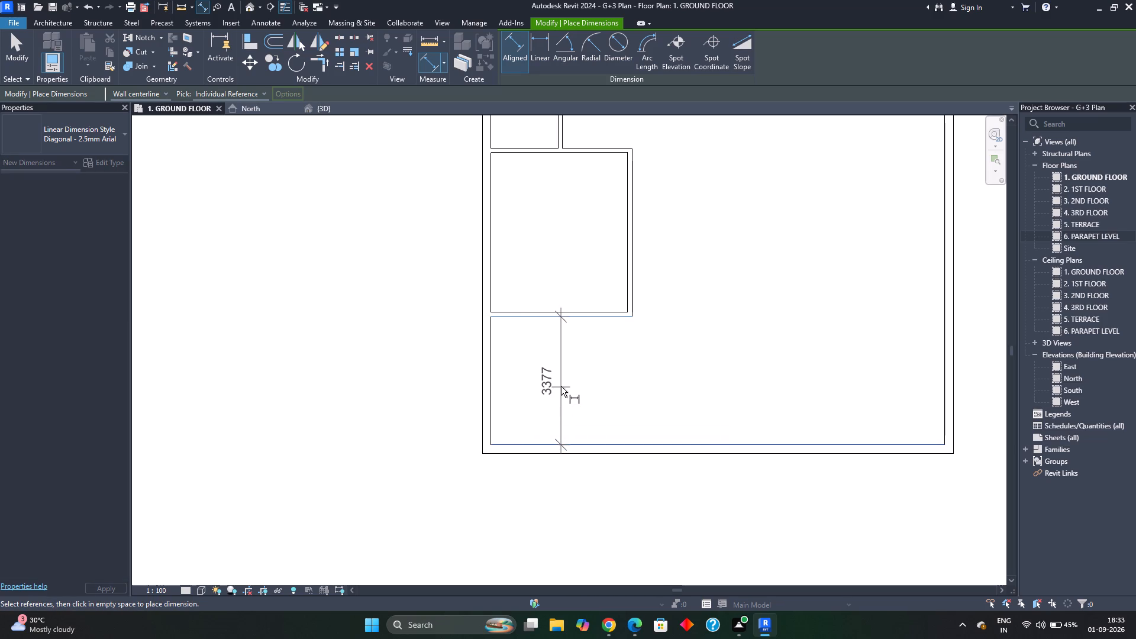
key(Escape)
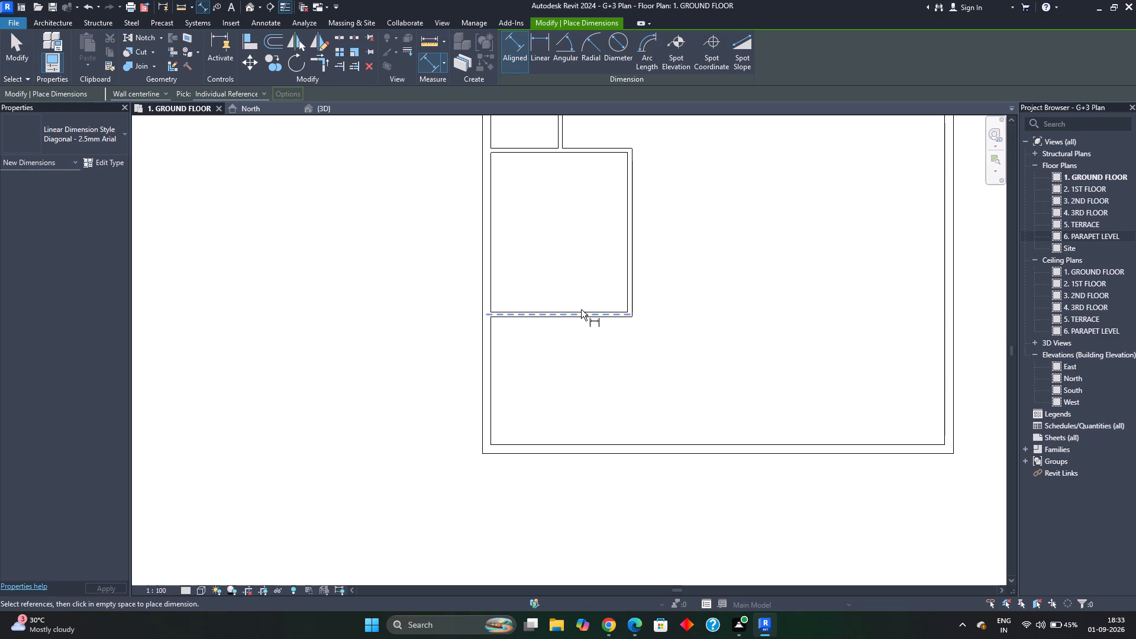
Measure the new west room's clear north-south dimension between its inner wall faces.
key(Tab)
key(Tab)
key(Tab)
key(Tab)
key(Tab)
key(Tab)
key(Tab)
key(Tab)
key(Tab)
key(Tab)
key(Tab)
key(Tab)
key(Tab)
key(Tab)
key(Tab)
key(Tab)
key(Tab)
key(Tab)
key(Tab)
key(Tab)
click(580, 308)
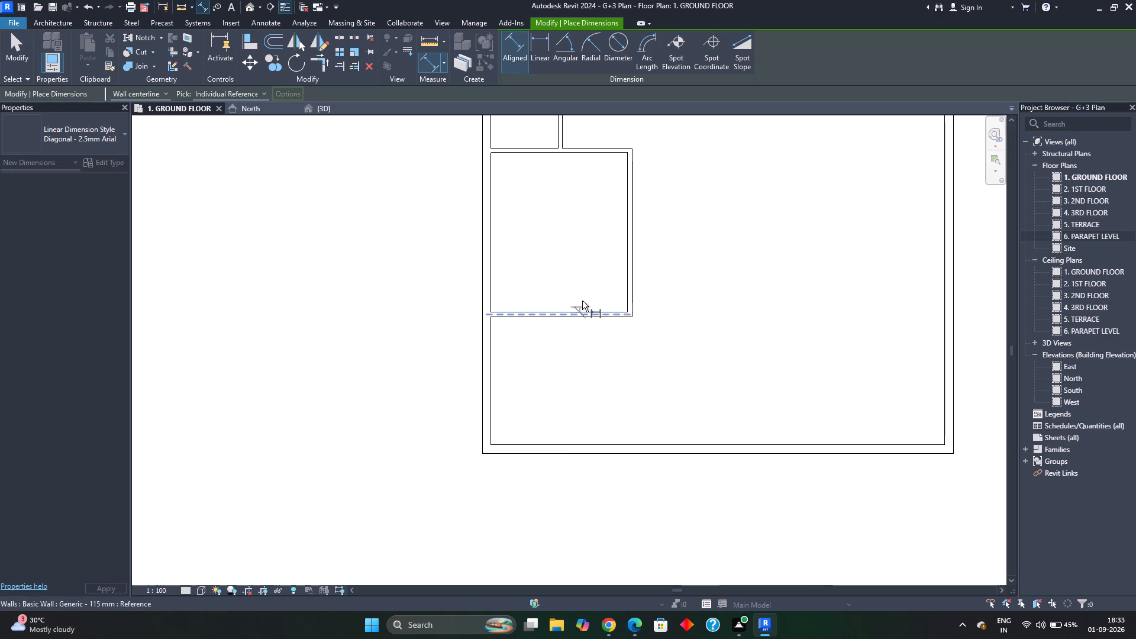
key(Tab)
key(Tab)
key(Tab)
key(Tab)
key(Tab)
key(Tab)
key(Tab)
key(Tab)
key(Tab)
key(Tab)
key(Tab)
key(Tab)
key(Tab)
key(Tab)
key(Tab)
key(Tab)
key(Tab)
key(Tab)
key(Tab)
key(Tab)
key(Tab)
key(Tab)
key(Tab)
key(Tab)
key(Tab)
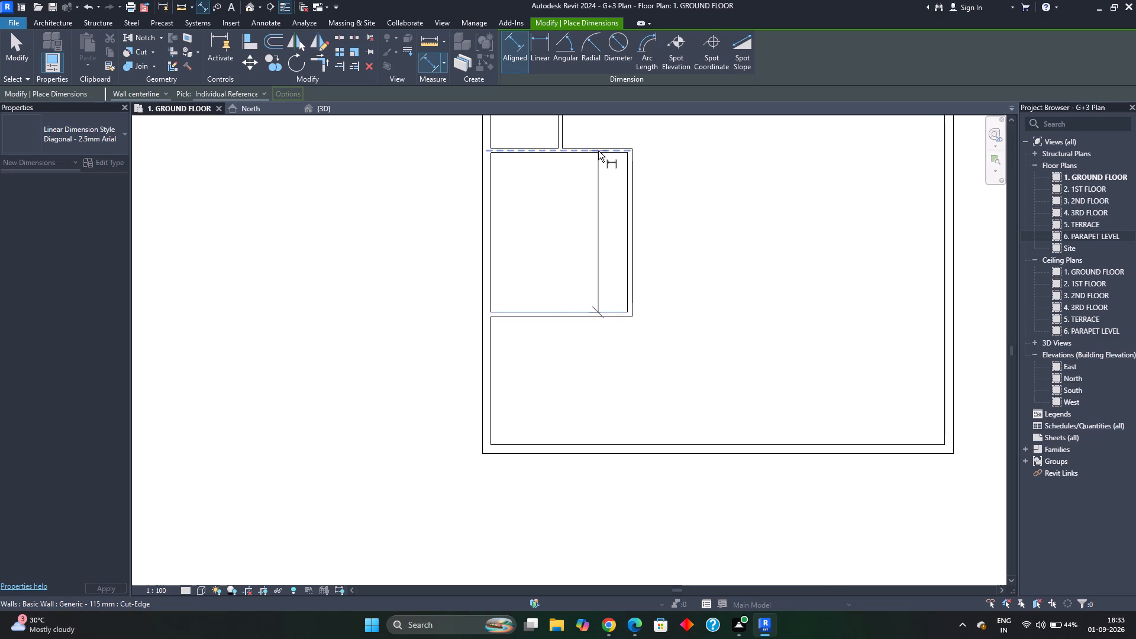
scroll(596, 153, up, 3)
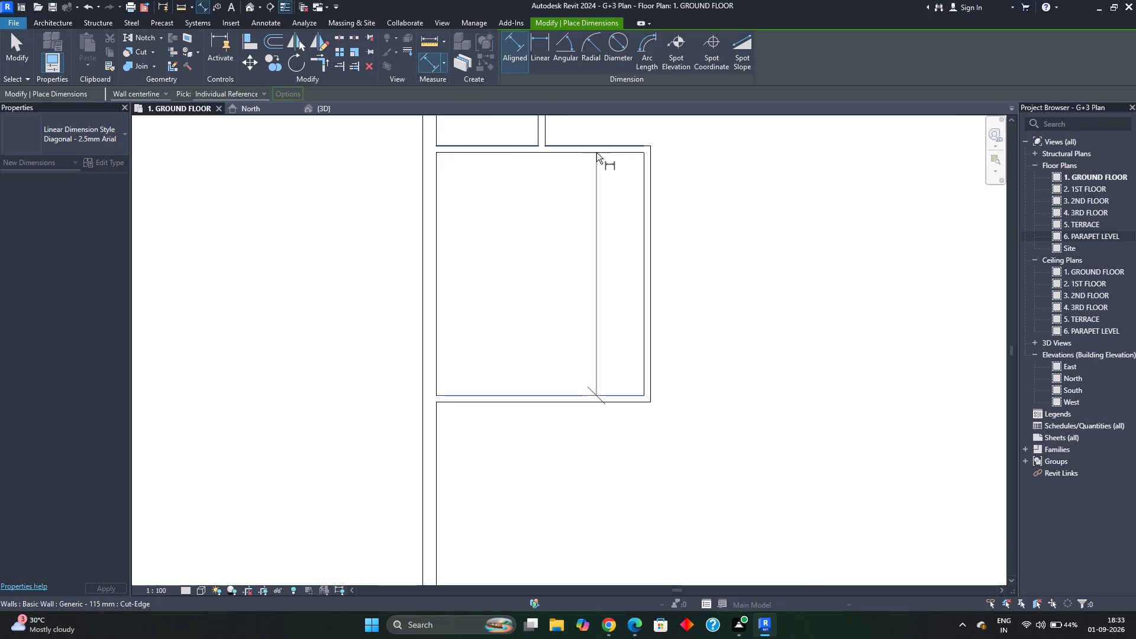
key(Tab)
key(Tab)
key(Tab)
key(Tab)
key(Tab)
key(Tab)
click(600, 154)
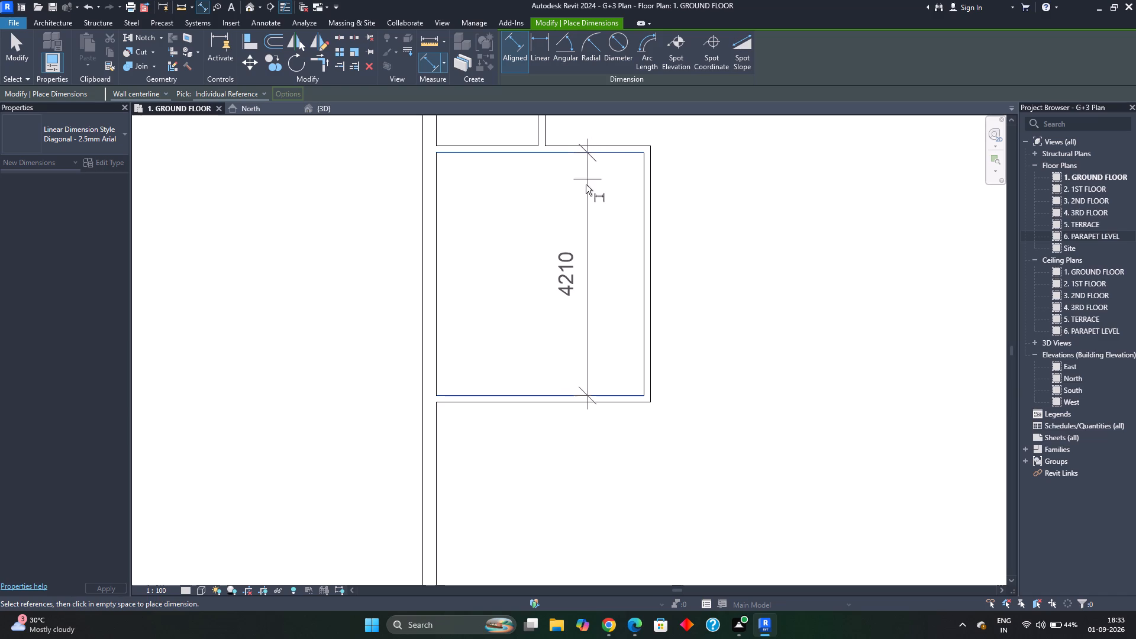
key(Escape)
scroll(579, 198, down, 2)
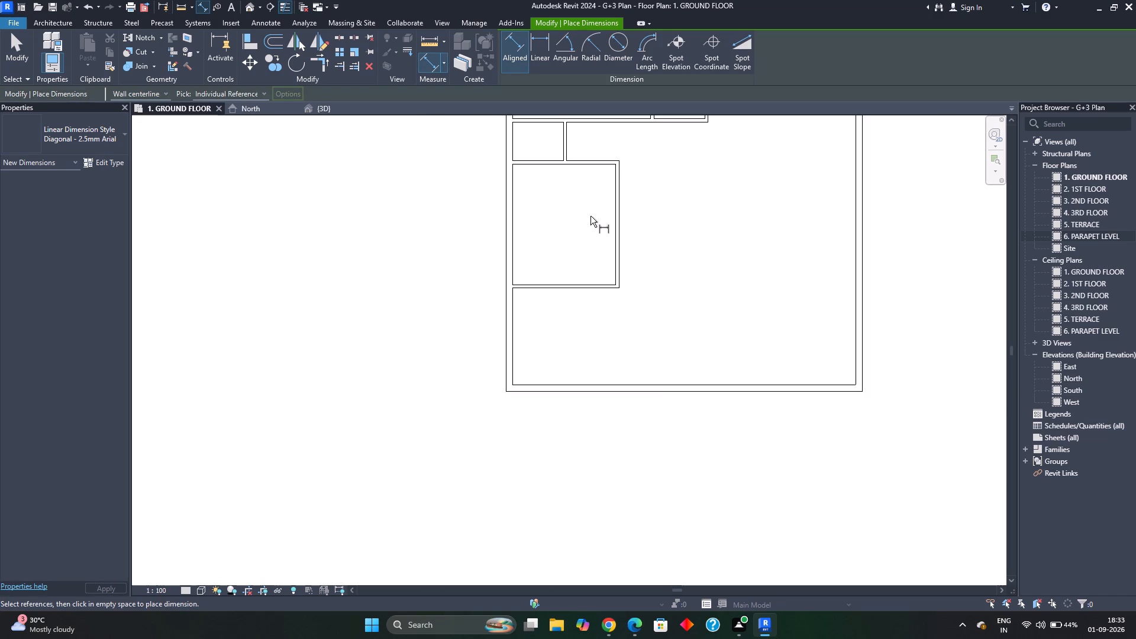
key(Escape)
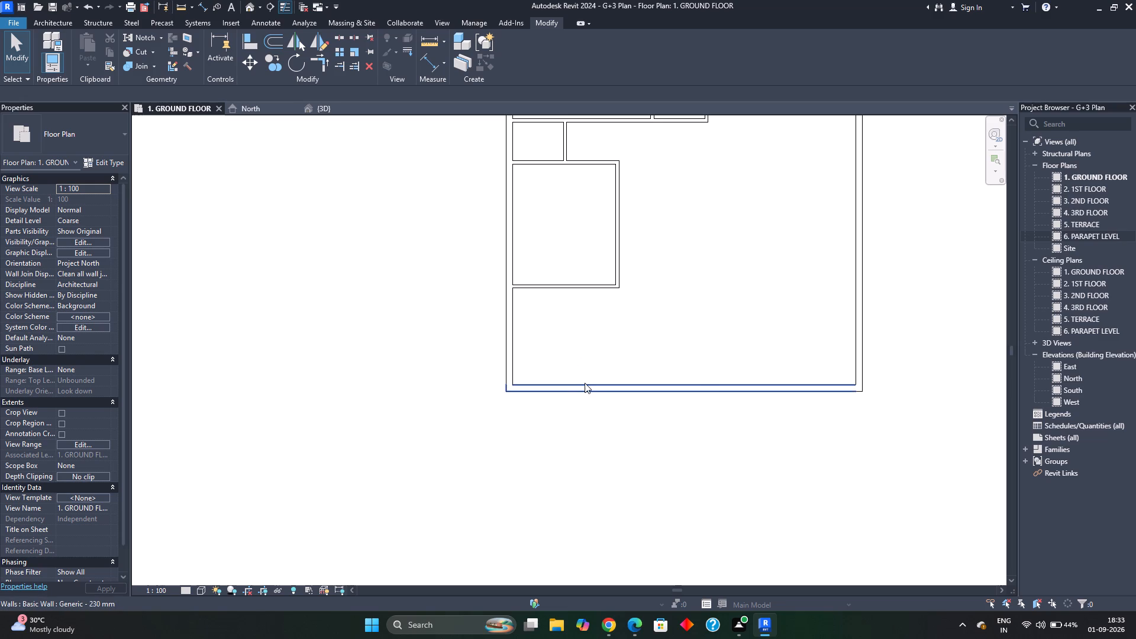
Measure from the inner face of the south exterior wall to the inner face of the new west room's north wall.
key(Tab)
key(Escape)
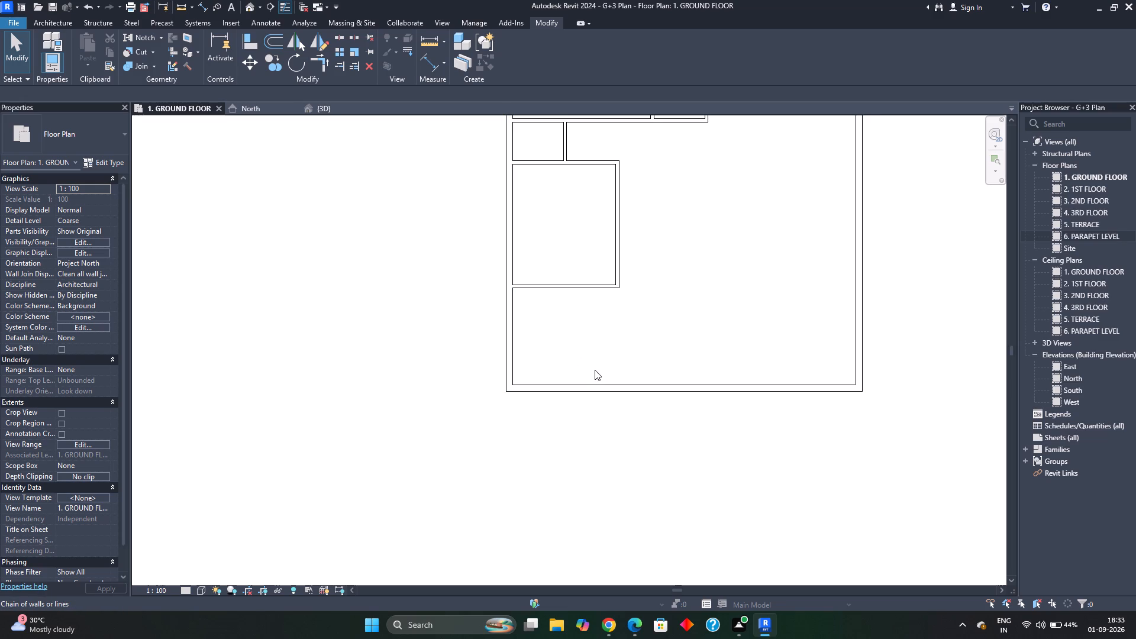
key(d)
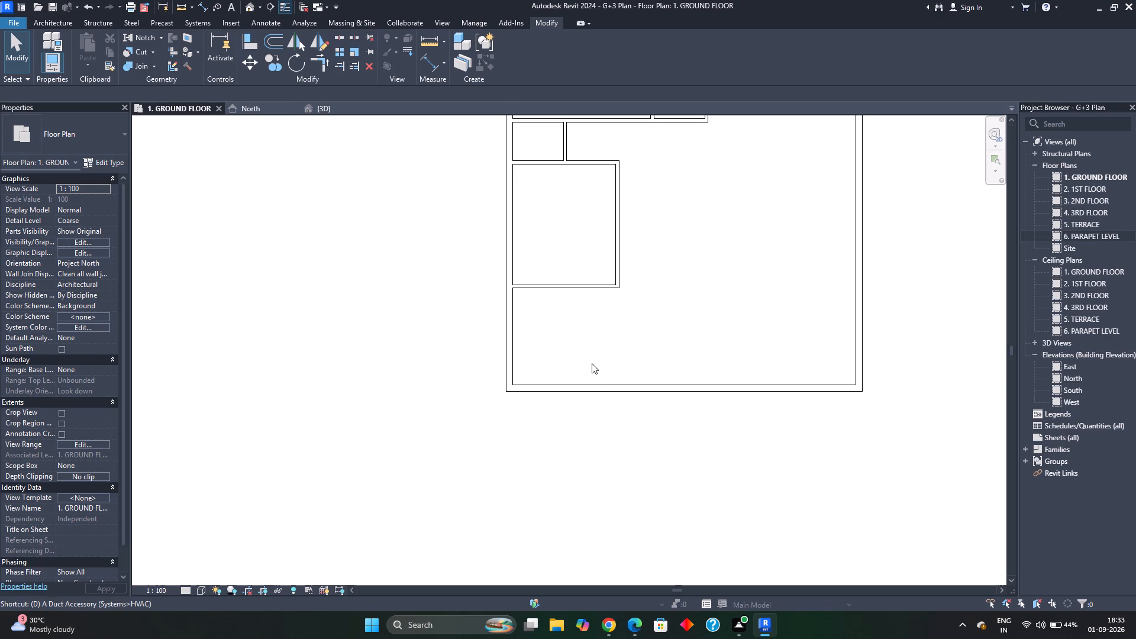
key(i)
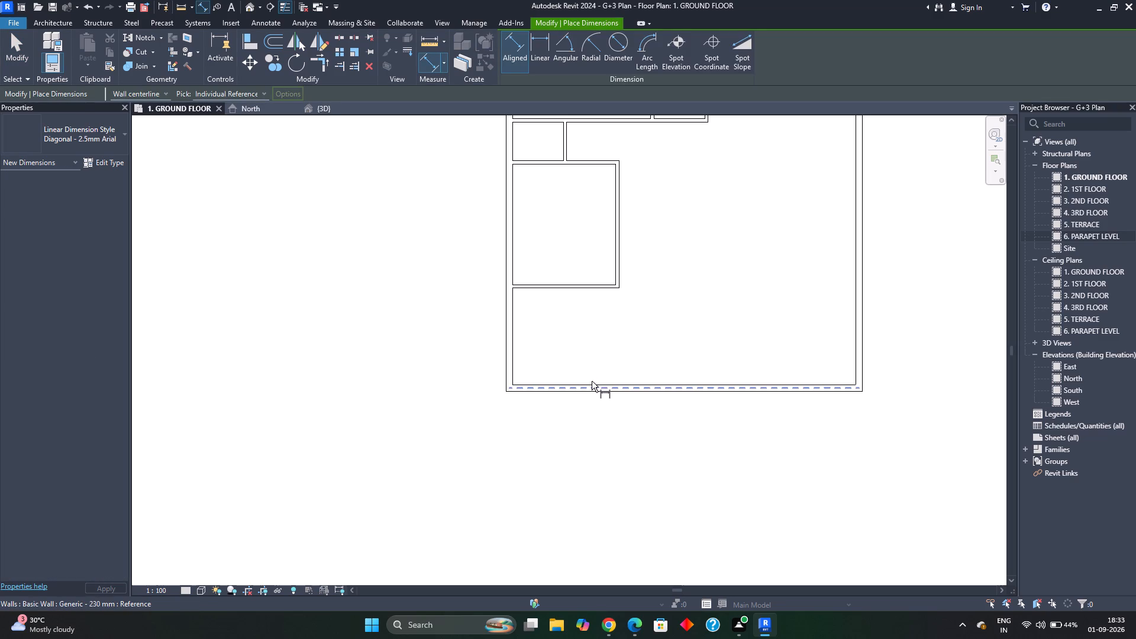
key(Tab)
key(Tab)
key(Tab)
key(Tab)
key(Tab)
key(Tab)
click(592, 380)
middle_drag(587, 179, 614, 255)
scroll(586, 259, up, 2)
key(Tab)
key(Tab)
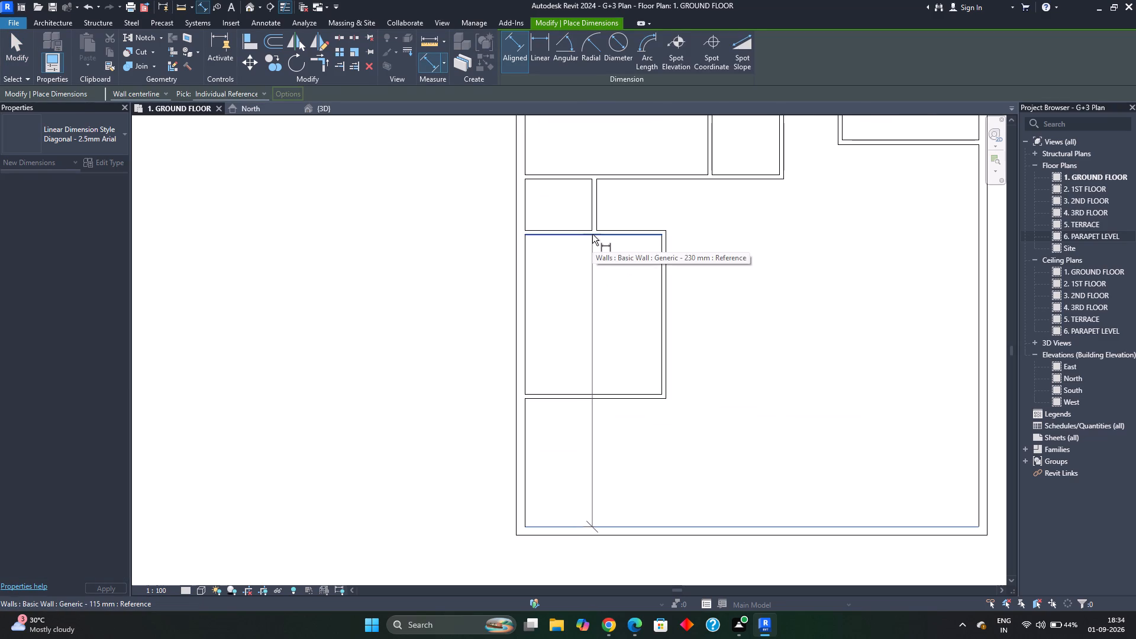
click(592, 234)
key(Escape)
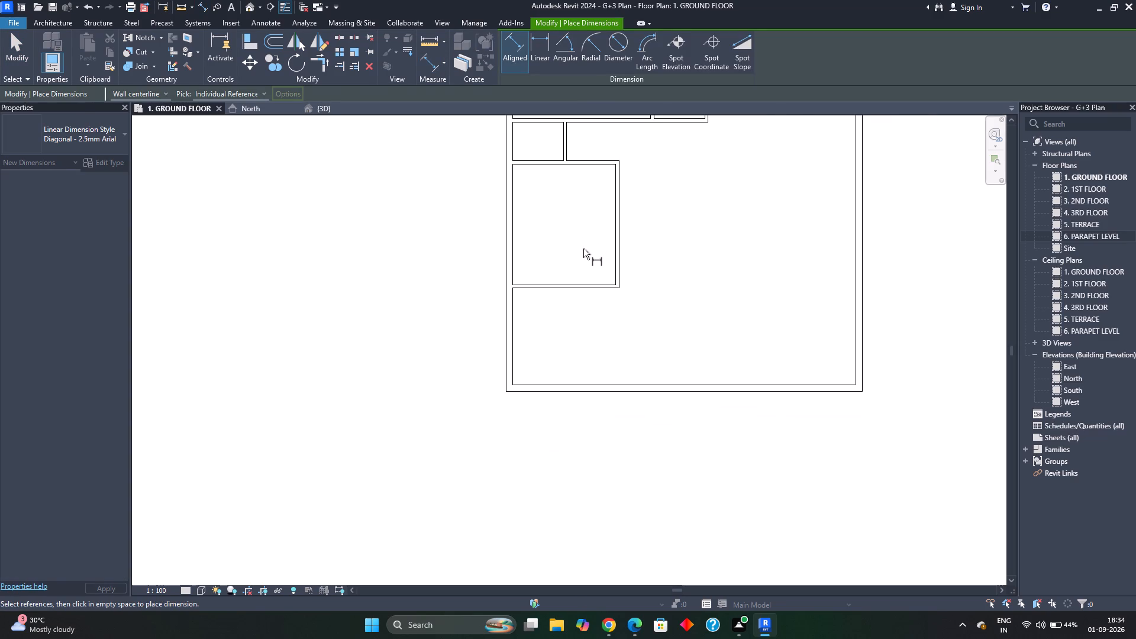
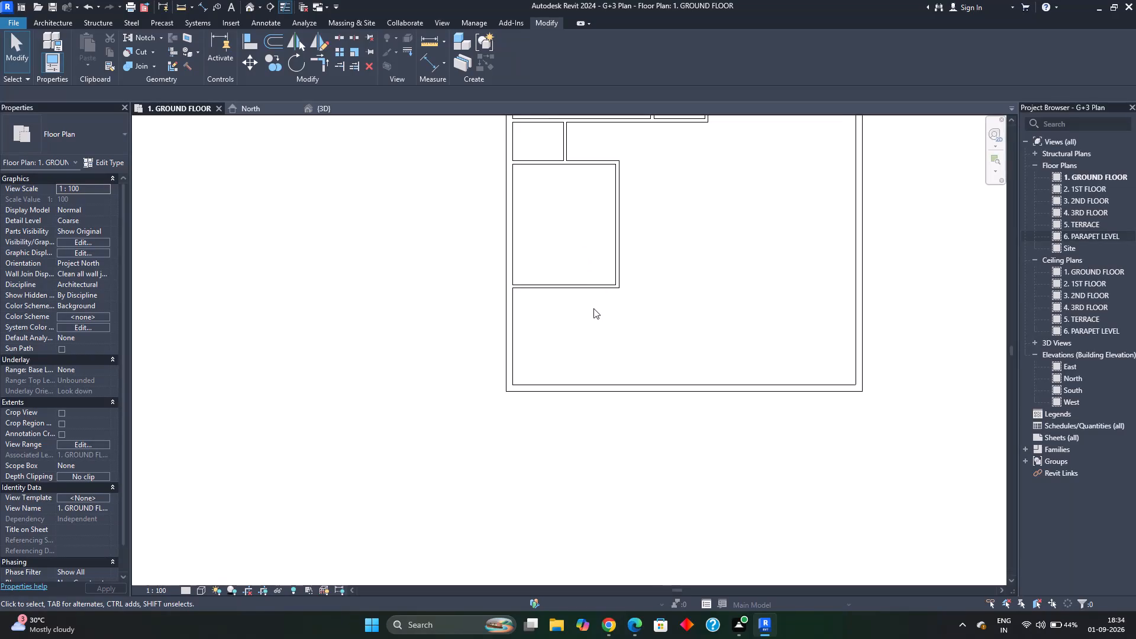
Draw a 115 mm wall from the south wall's inner face, 12' east of the west wall, north to the west room's southeast corner.
key(Escape)
scroll(640, 301, down, 1)
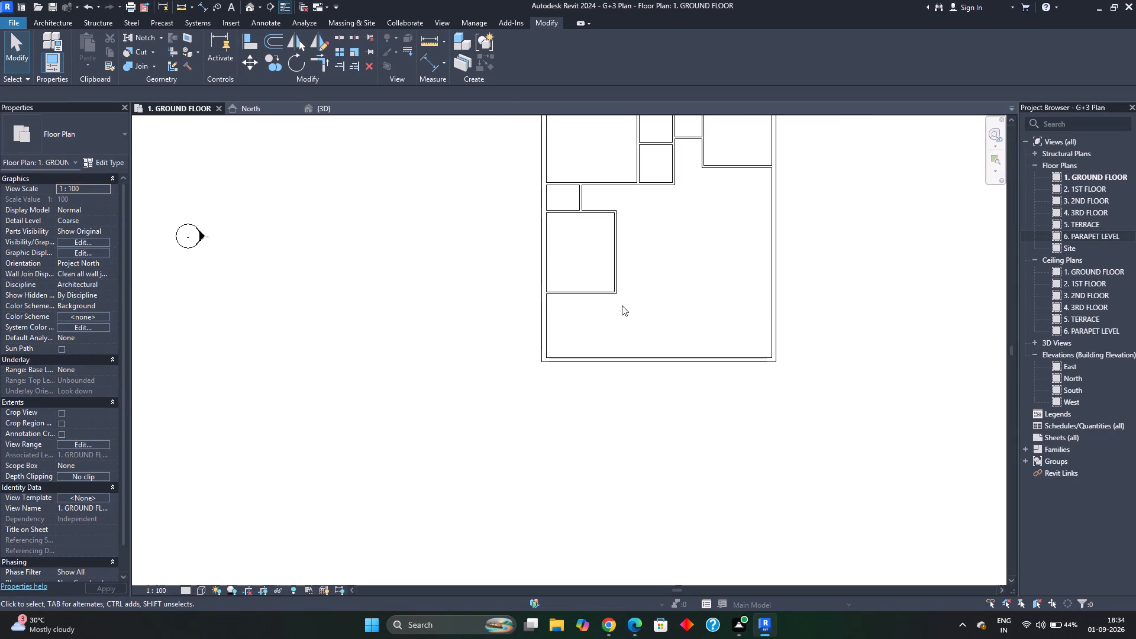
middle_drag(622, 305, 645, 351)
middle_drag(665, 343, 667, 334)
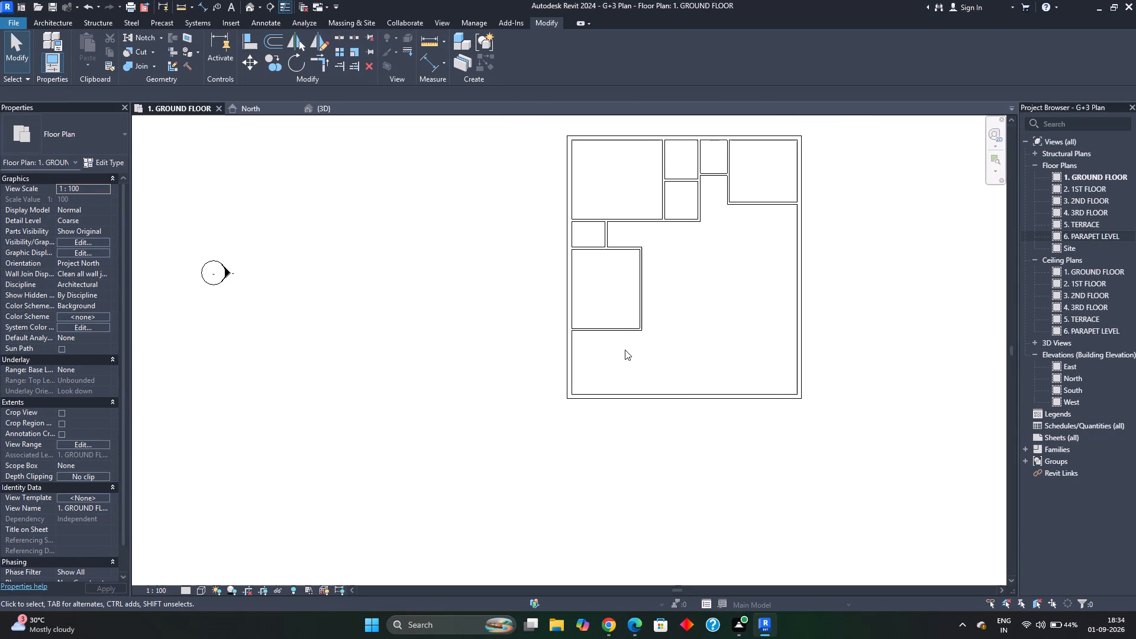
key(w)
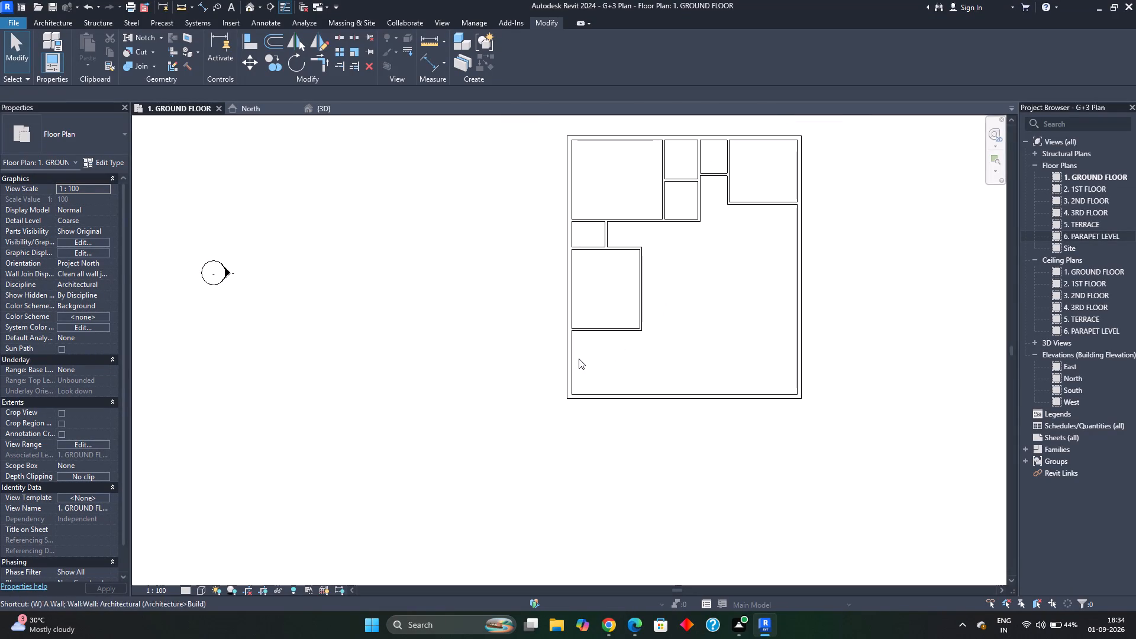
key(a)
scroll(577, 394, up, 2)
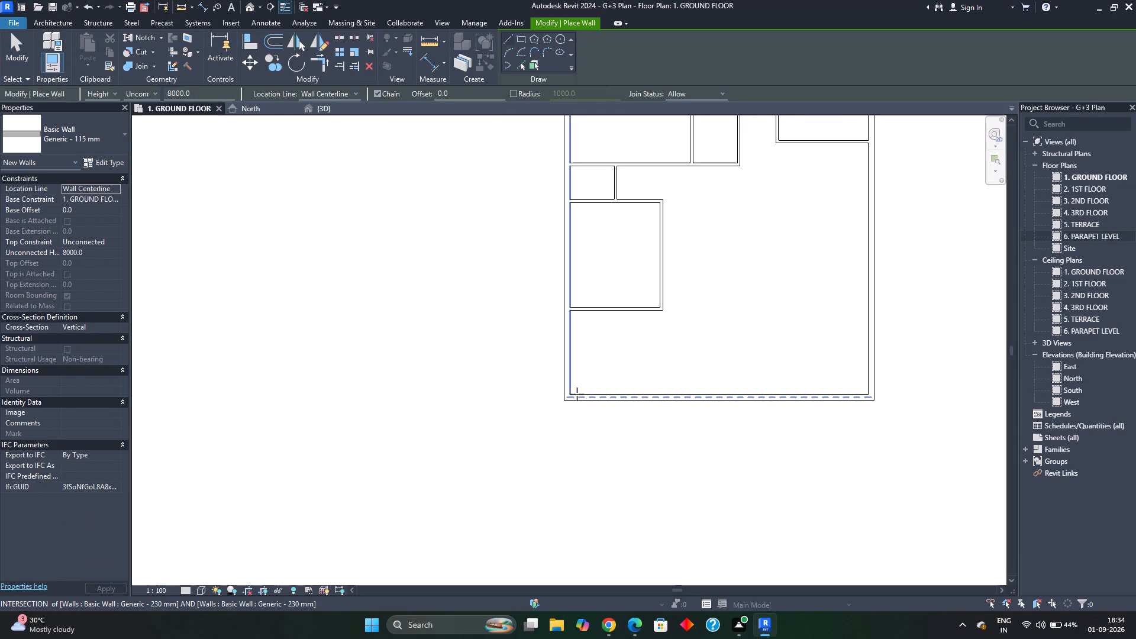
scroll(575, 393, up, 3)
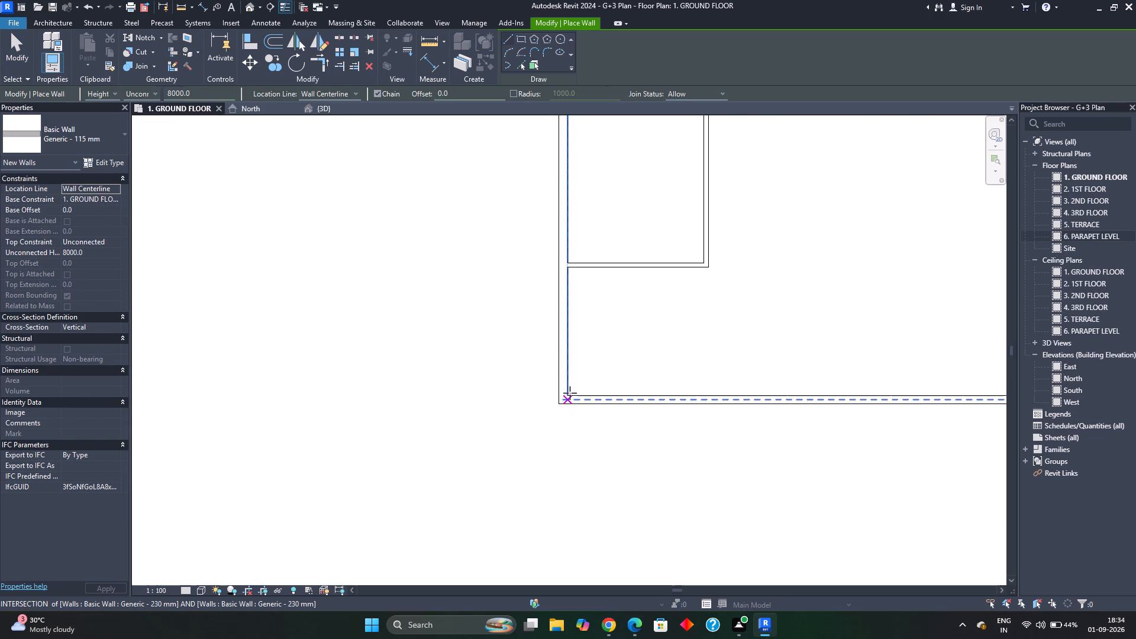
scroll(570, 388, up, 2)
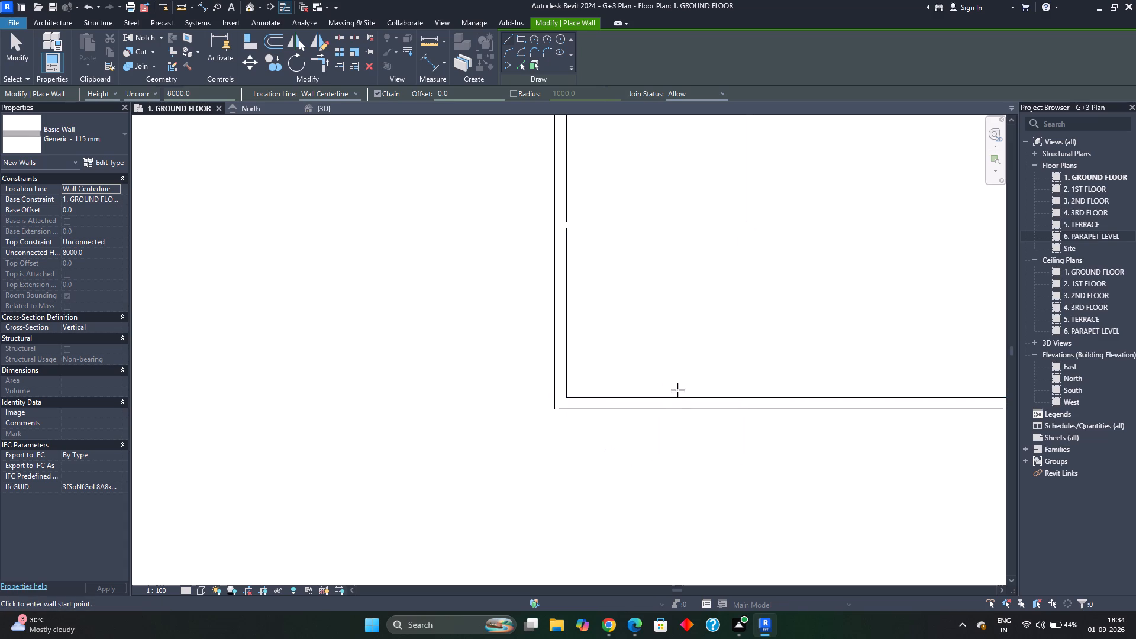
scroll(569, 398, up, 4)
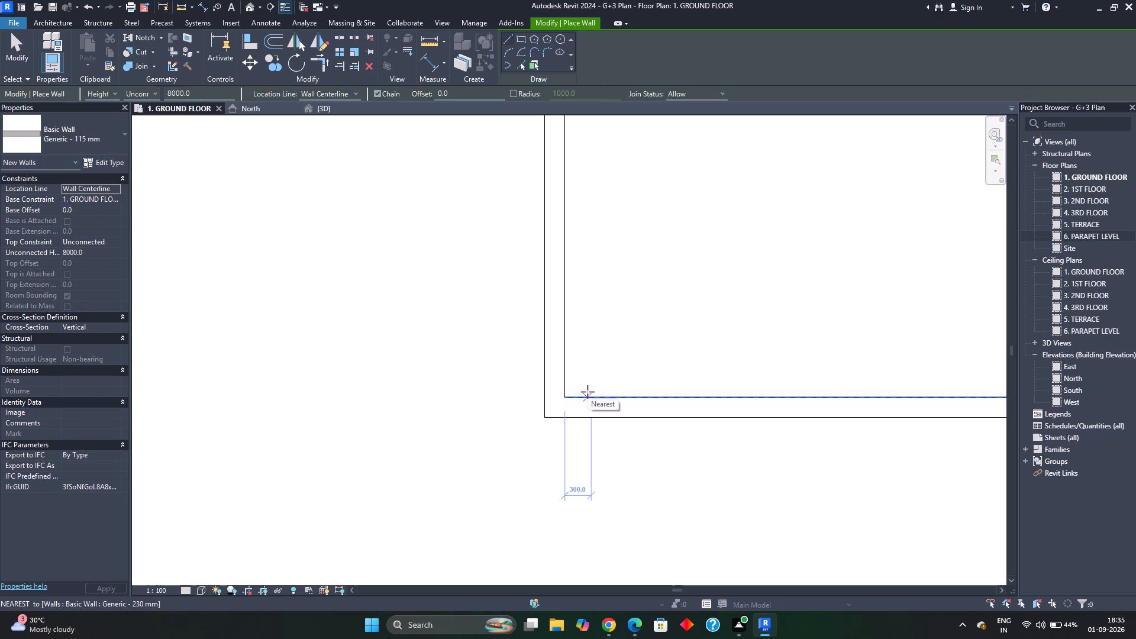
text(12)
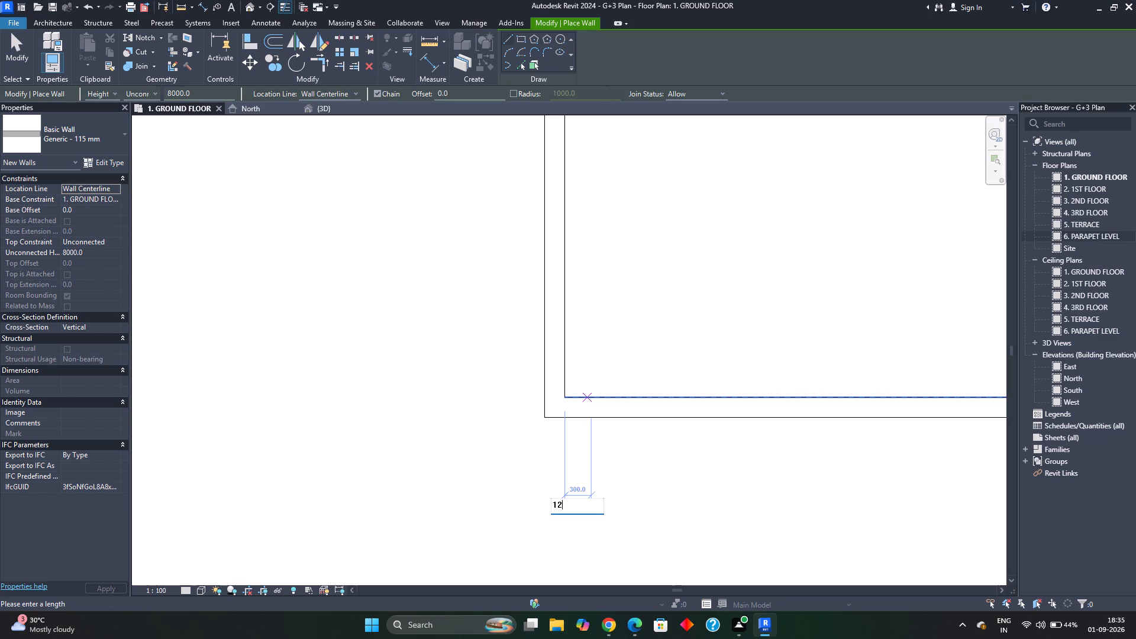
key(apostrophe)
key(Return)
scroll(610, 369, down, 4)
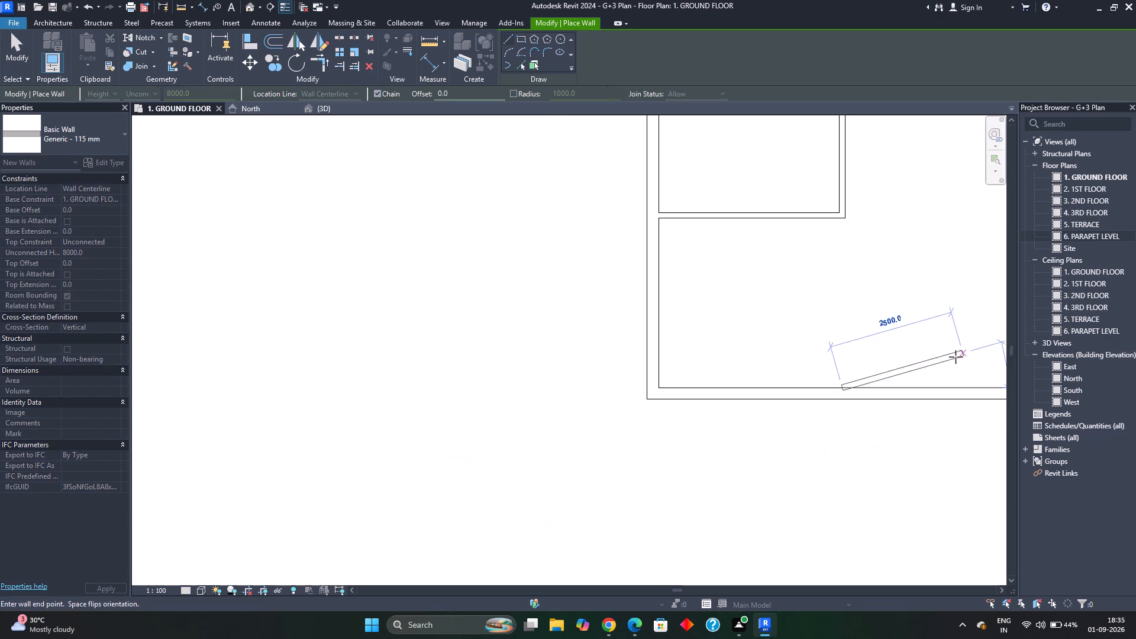
click(844, 216)
key(Escape)
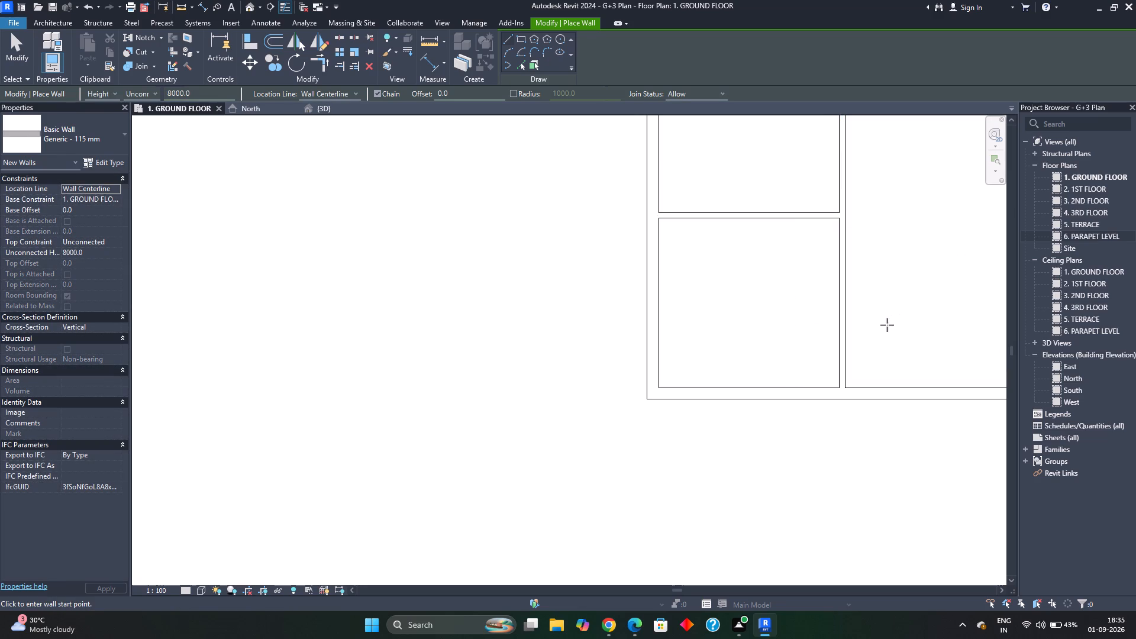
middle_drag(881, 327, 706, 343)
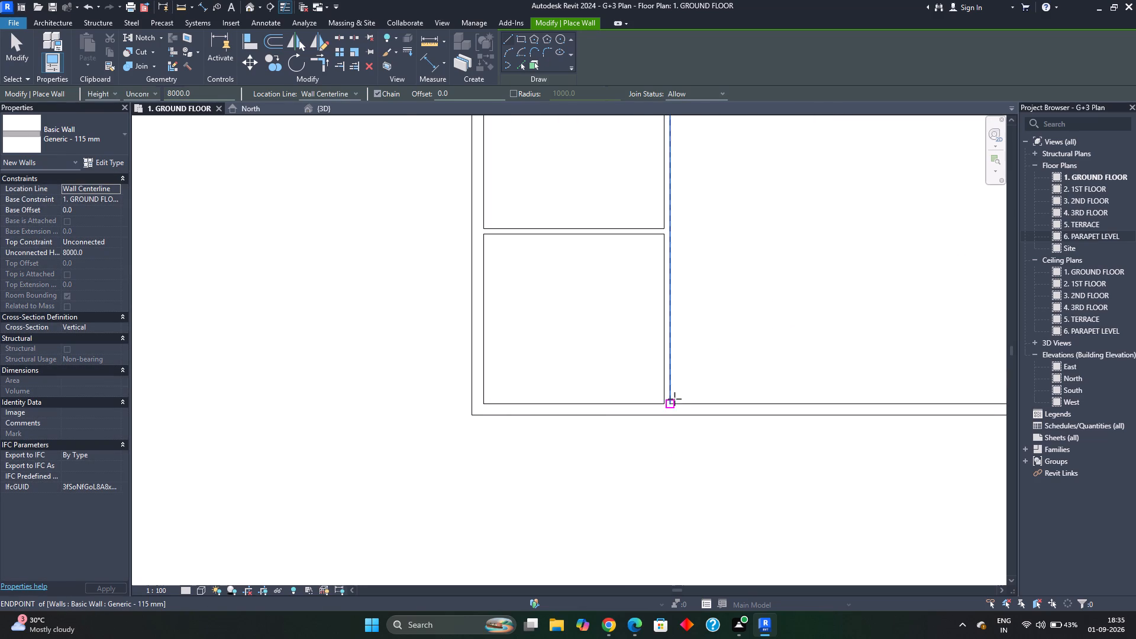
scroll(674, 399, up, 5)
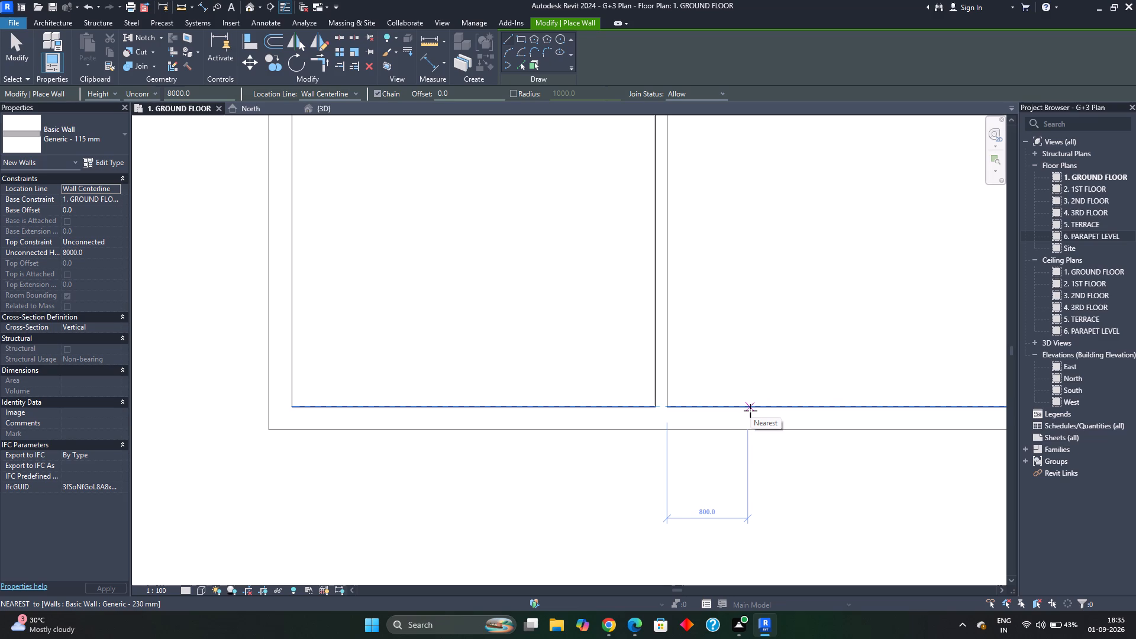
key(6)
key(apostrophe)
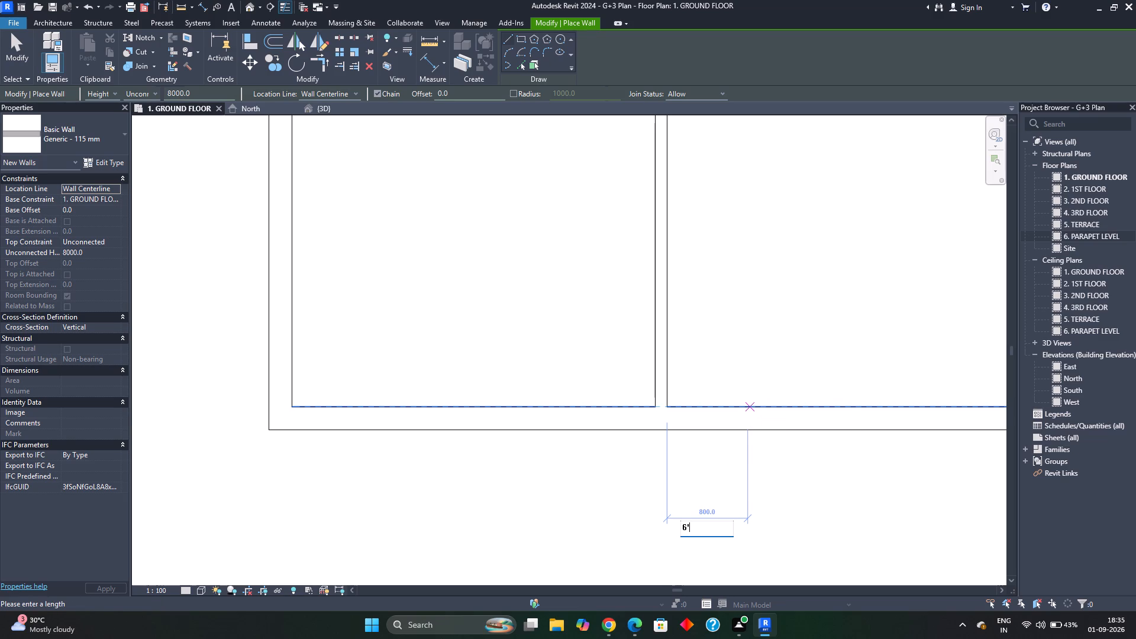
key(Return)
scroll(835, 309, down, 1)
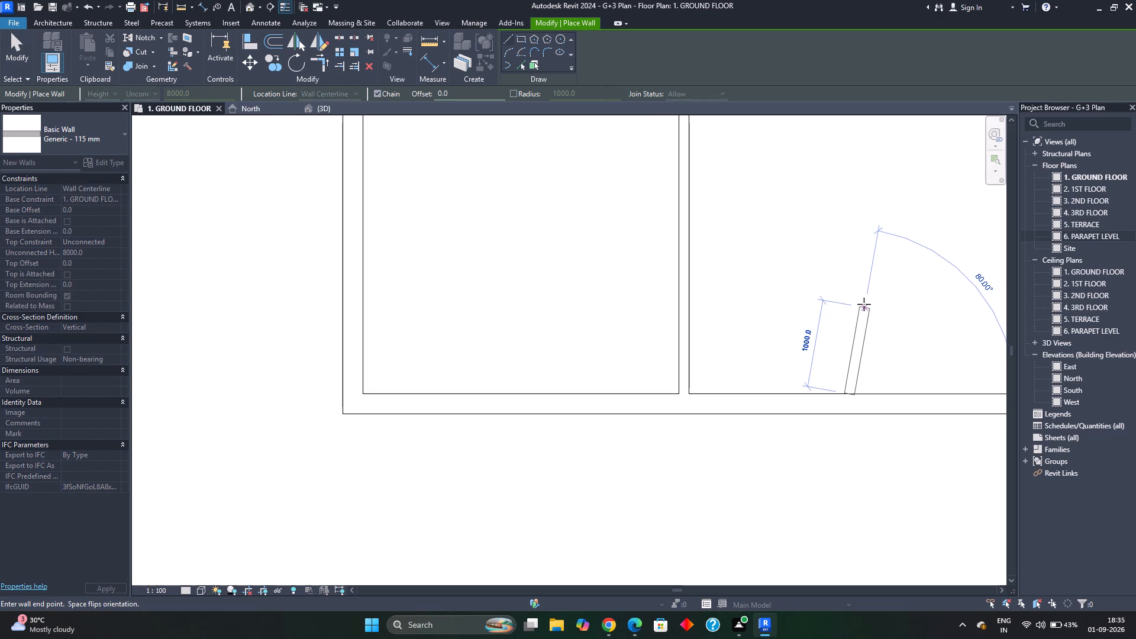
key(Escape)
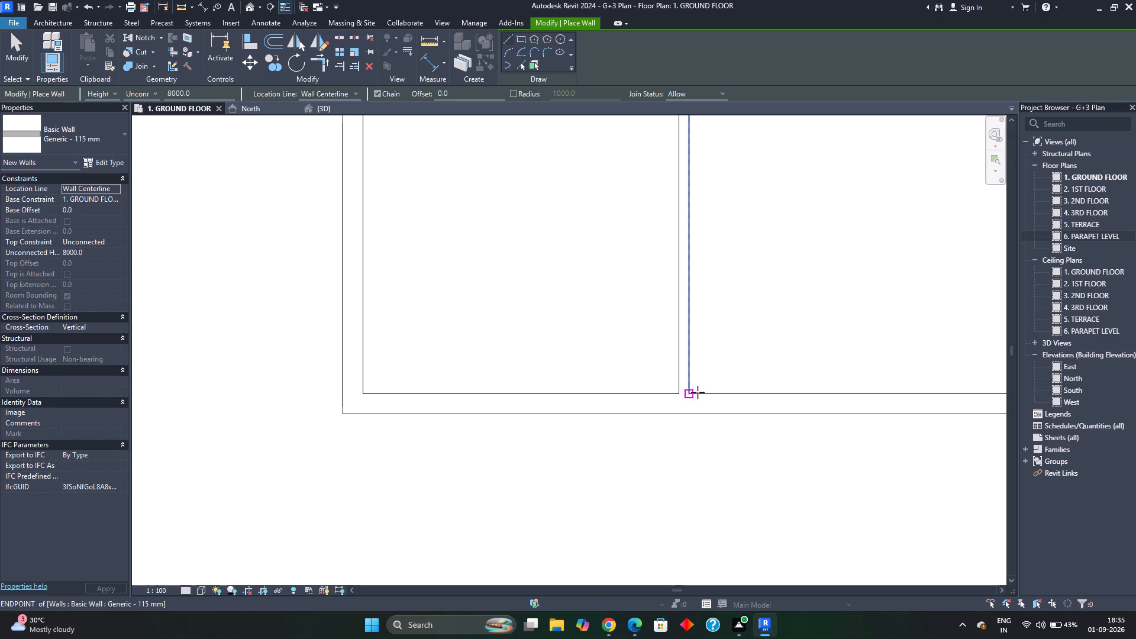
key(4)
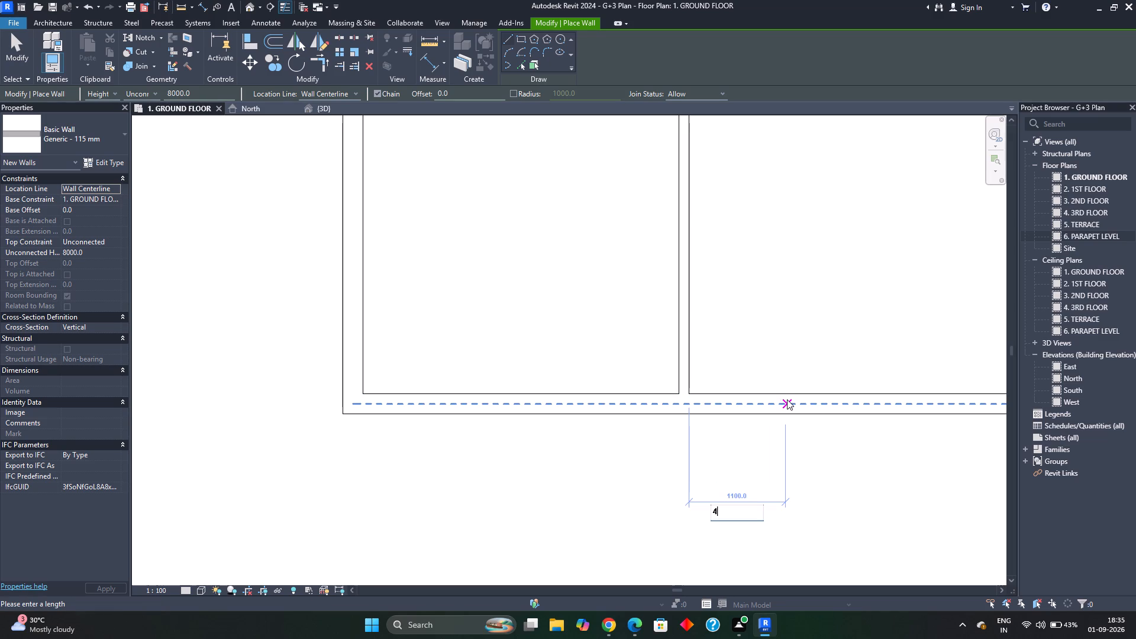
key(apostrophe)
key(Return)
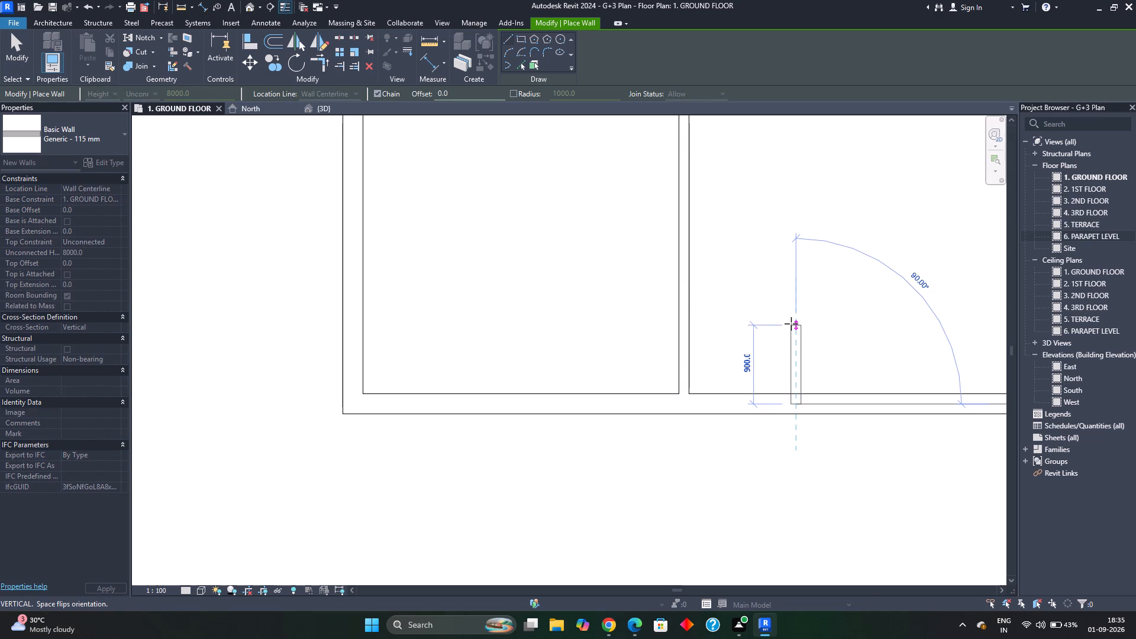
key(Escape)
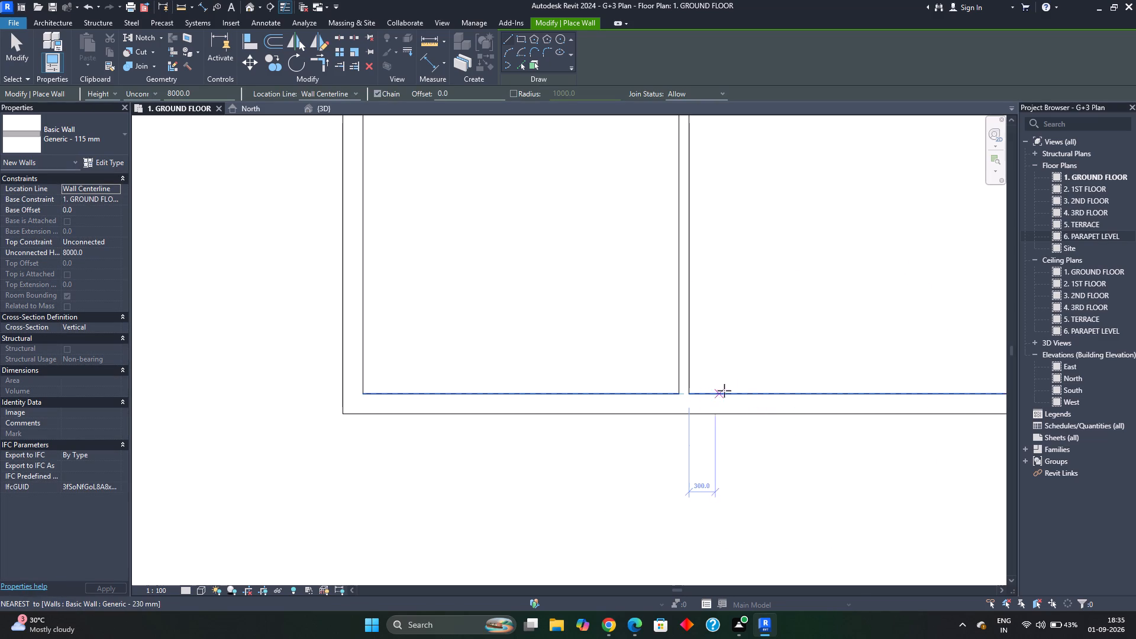
Draw 115 mm walls for a small south room: start 4' east of the southwest room's partition, run 6' north, and west to that partition.
key(4)
key(apostrophe)
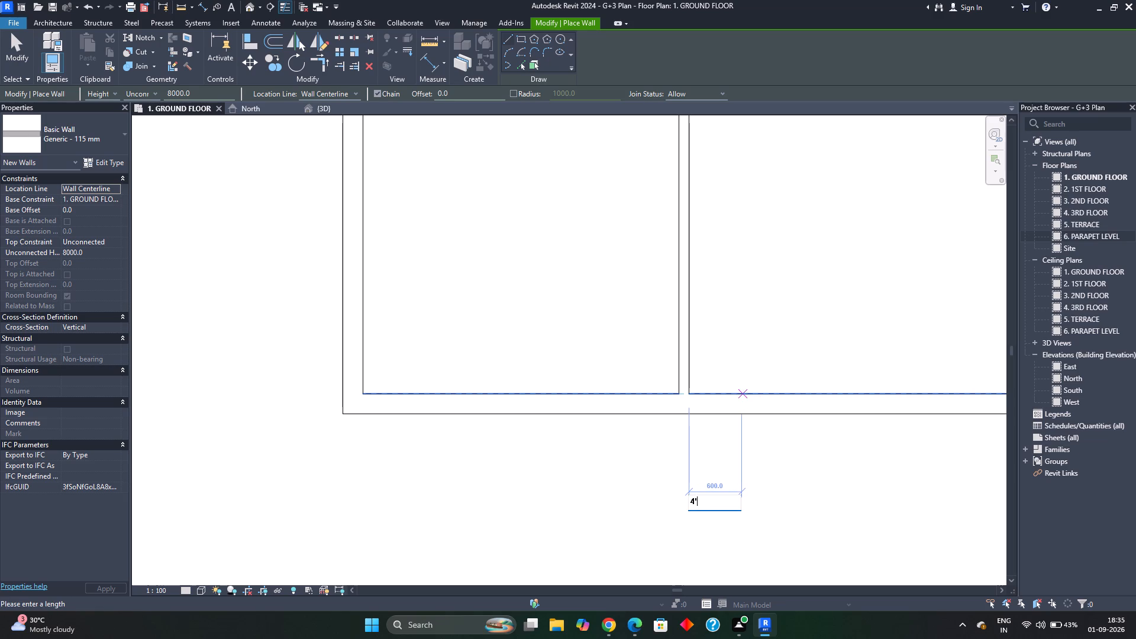
key(Return)
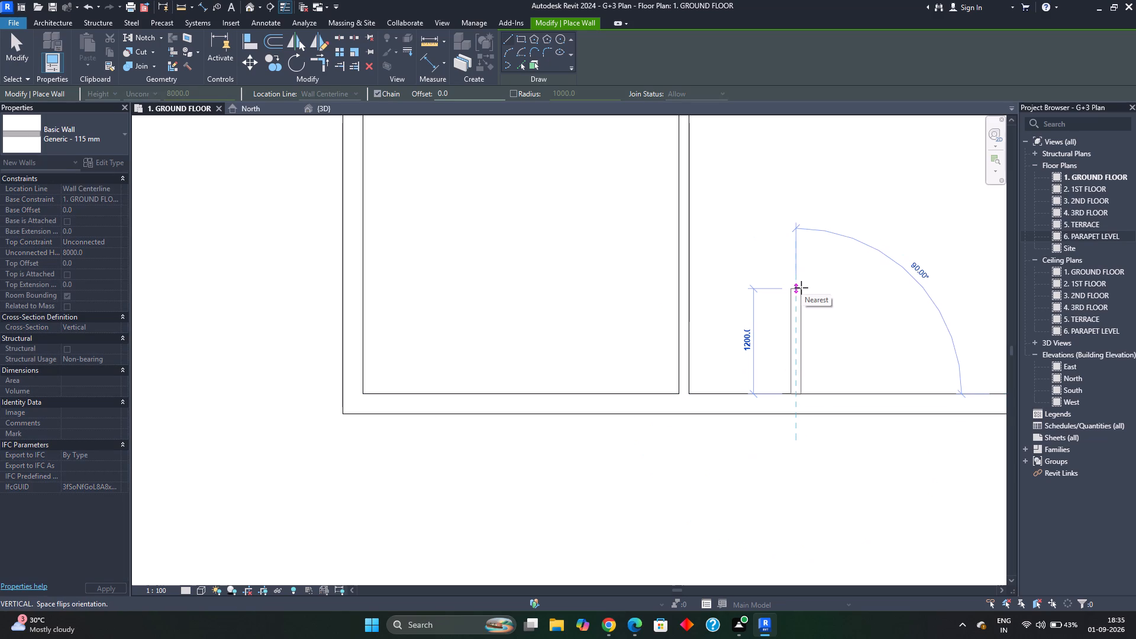
text(6')
key(Return)
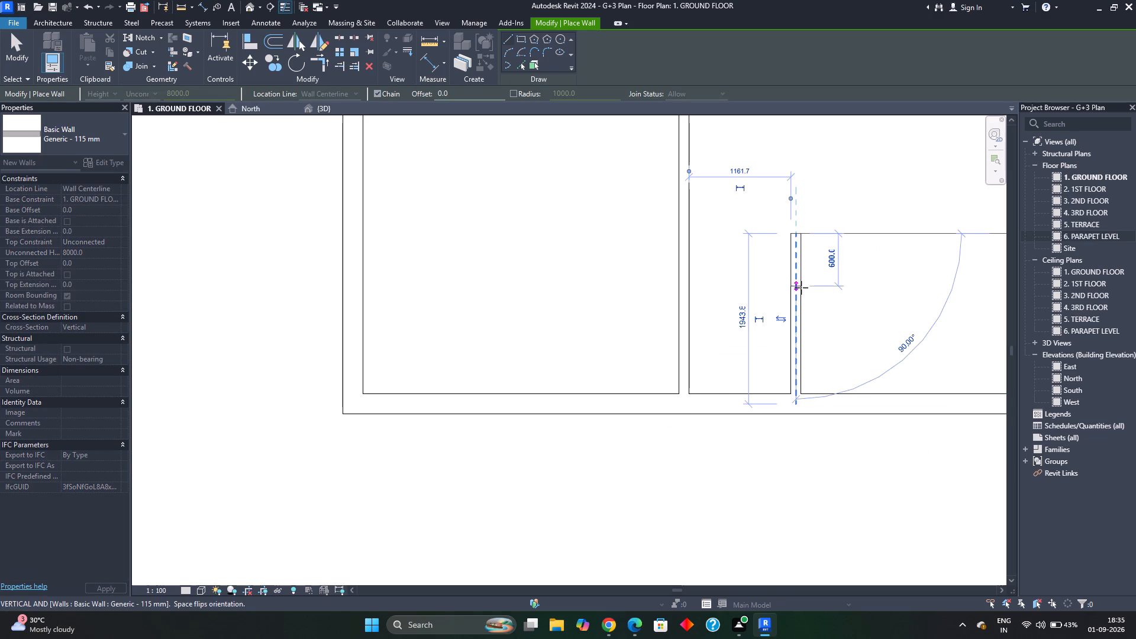
click(688, 233)
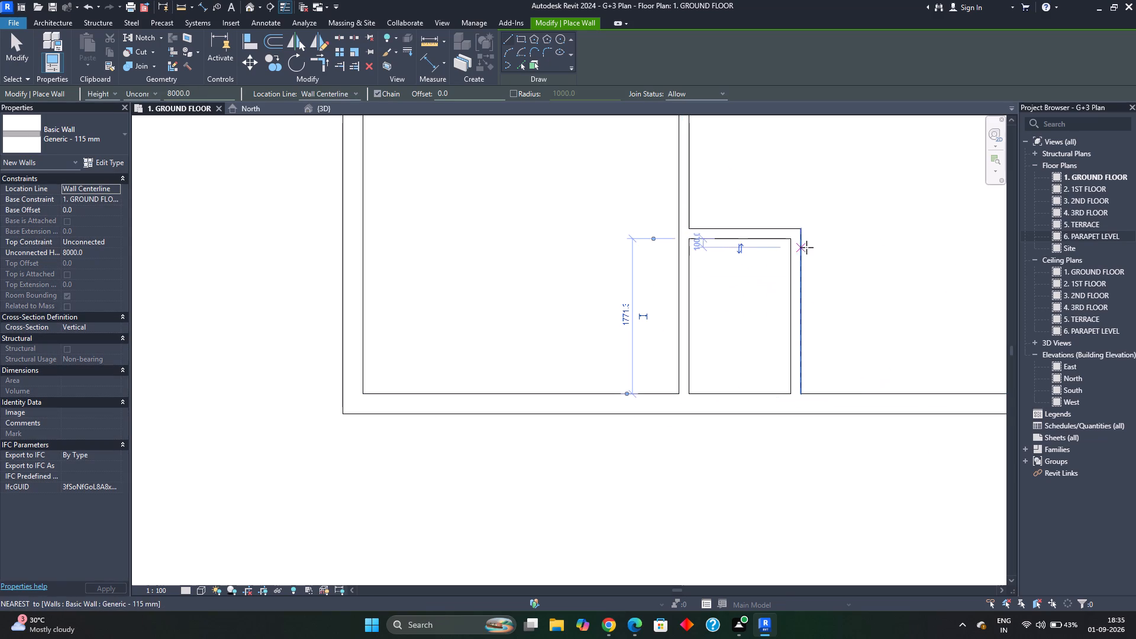
scroll(827, 264, up, 1)
key(Escape)
scroll(853, 270, down, 9)
middle_drag(826, 274, 477, 325)
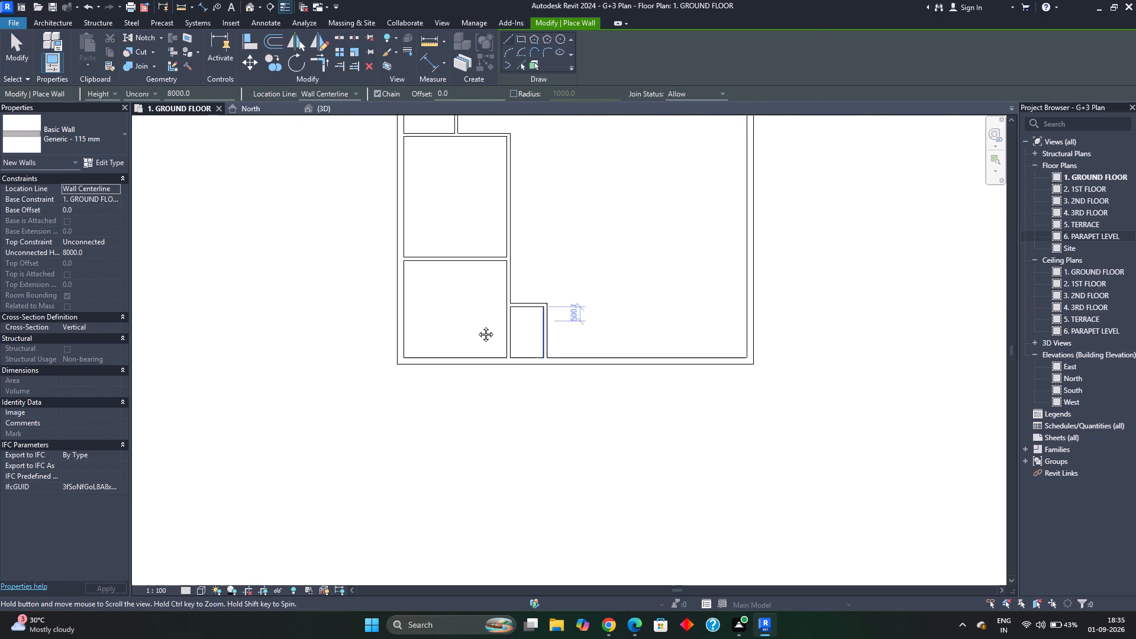
middle_drag(477, 325, 467, 326)
scroll(582, 313, down, 1)
key(Escape)
Delete the northeast room's west and south walls and the south wall of the small room beside it.
scroll(583, 311, down, 1)
middle_drag(566, 276, 546, 359)
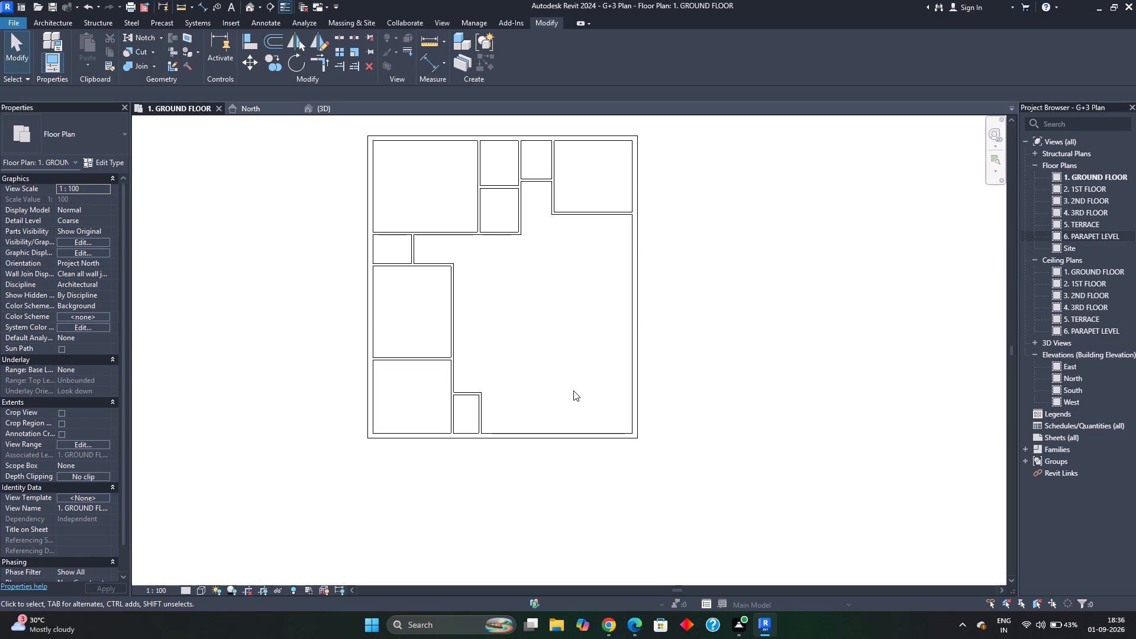
middle_drag(588, 351, 614, 423)
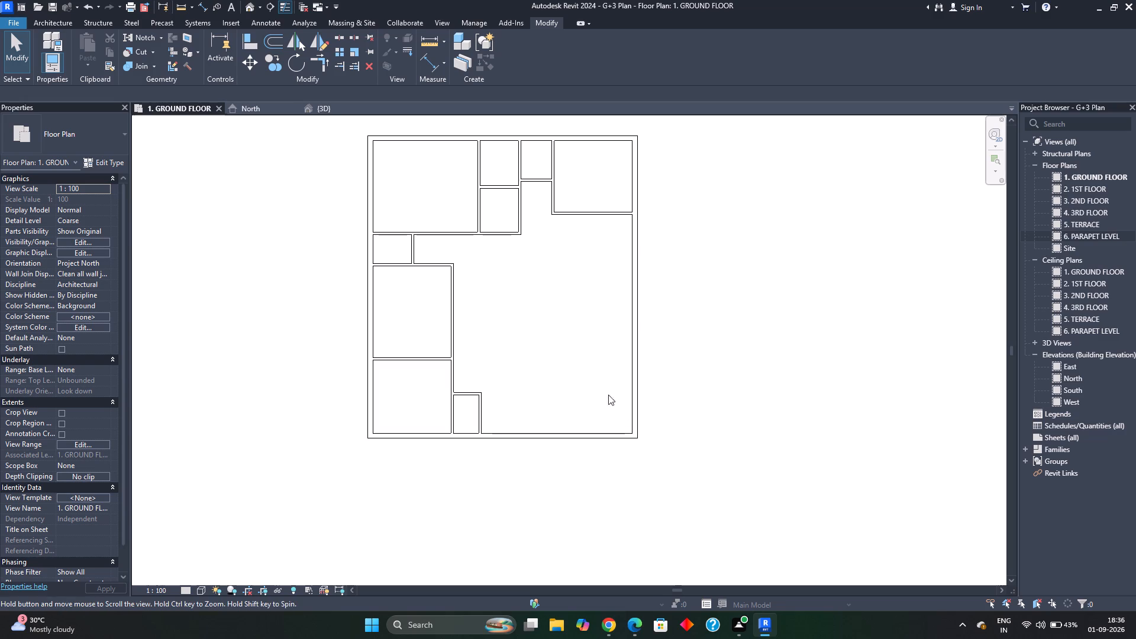
scroll(605, 398, down, 1)
middle_drag(603, 401, 612, 418)
middle_drag(614, 412, 625, 401)
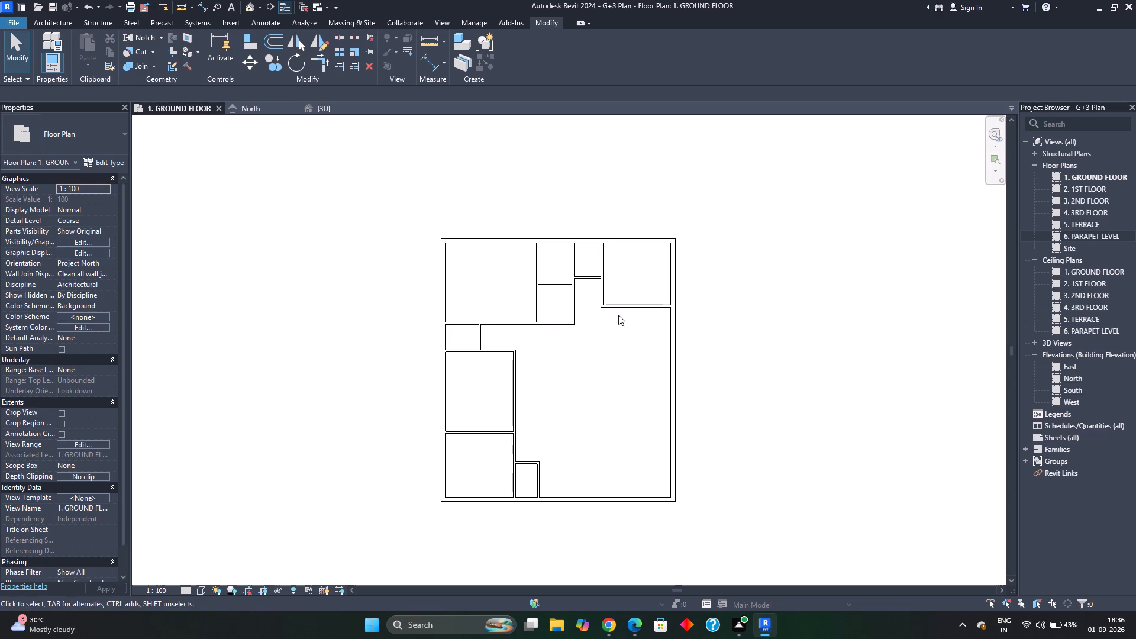
click(631, 304)
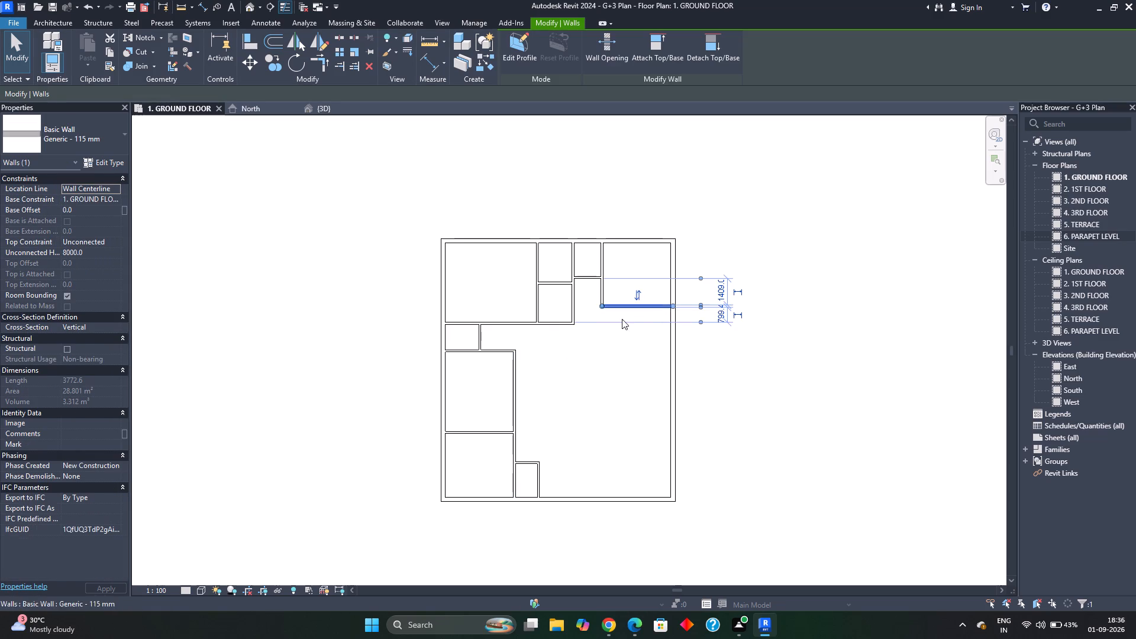
drag(622, 319, 615, 303)
key(Escape)
scroll(615, 295, up, 3)
middle_drag(606, 282, 602, 302)
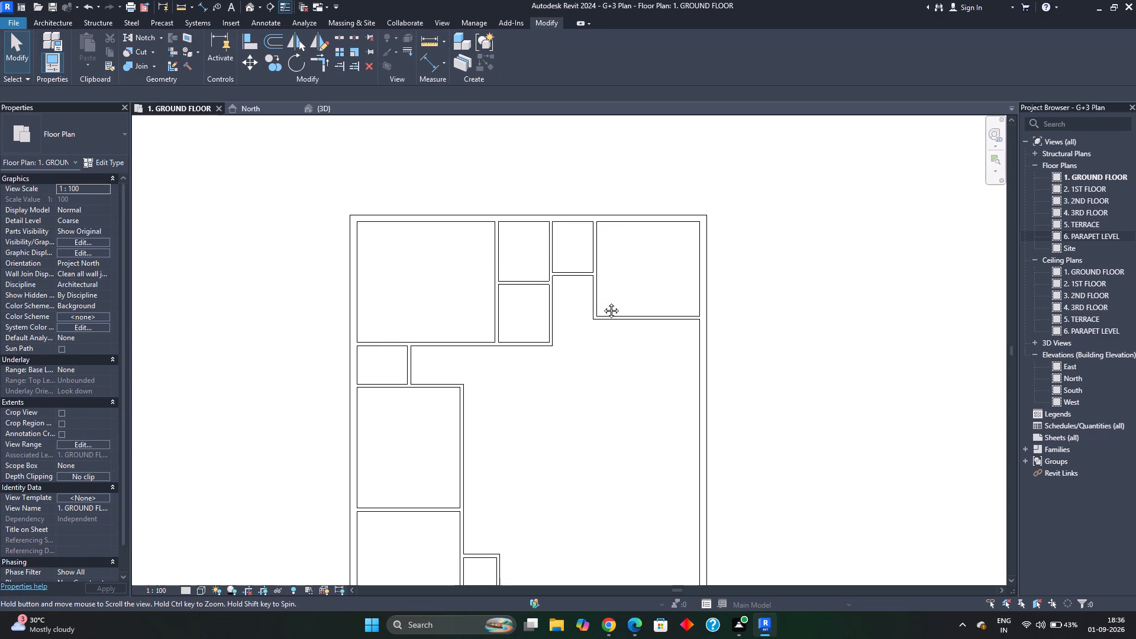
middle_drag(602, 302, 597, 322)
scroll(583, 334, up, 2)
drag(623, 394, 572, 329)
key(Delete)
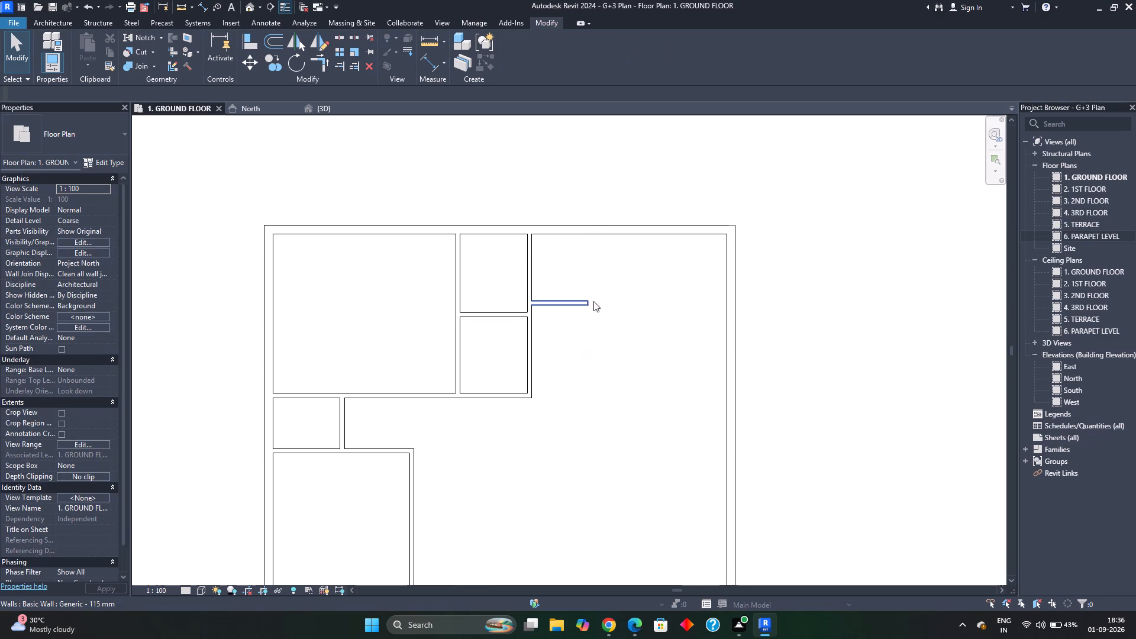
drag(579, 291, 566, 319)
key(Delete)
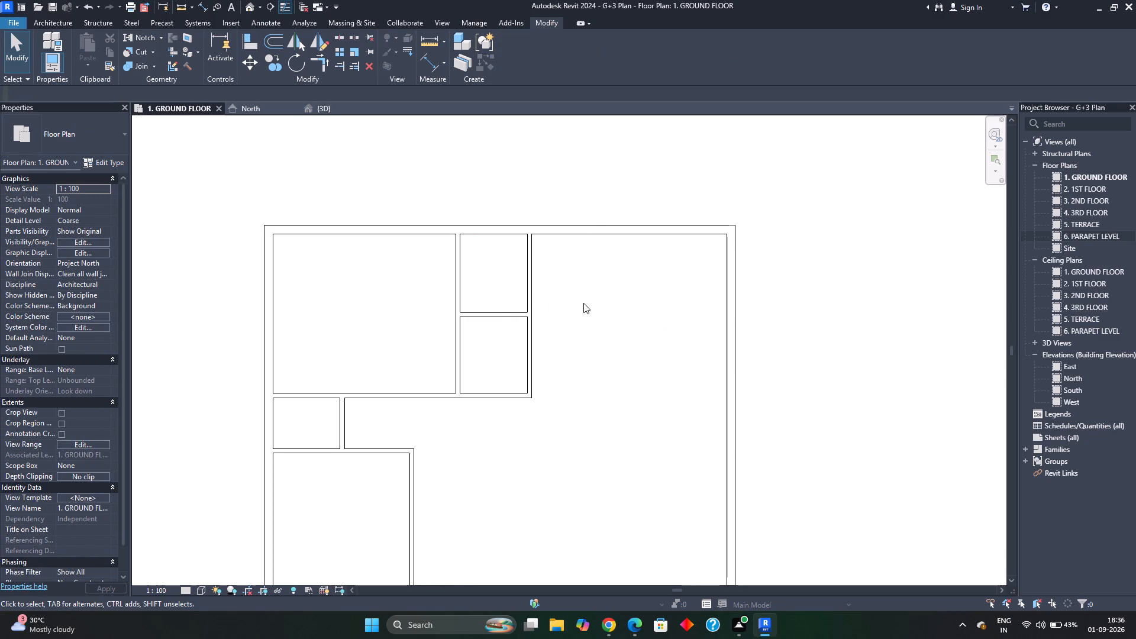
Draw 115 mm northeast room walls: start 12' west of the east wall on the north wall's inner face, run 14' south, and east to the exterior wall.
text(wa)
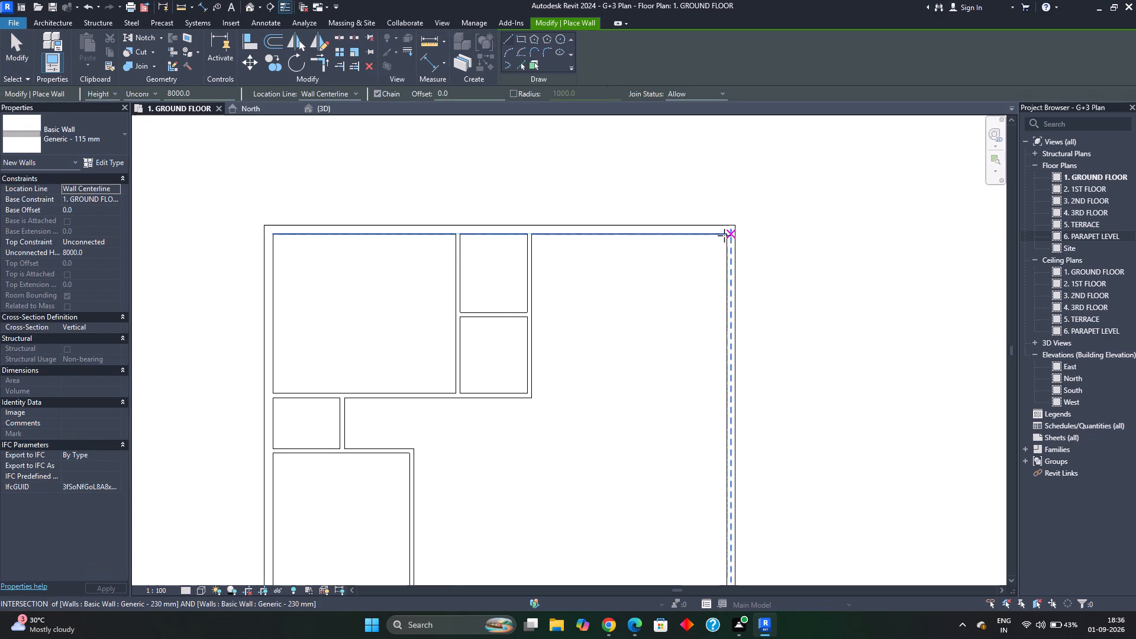
scroll(726, 234, up, 4)
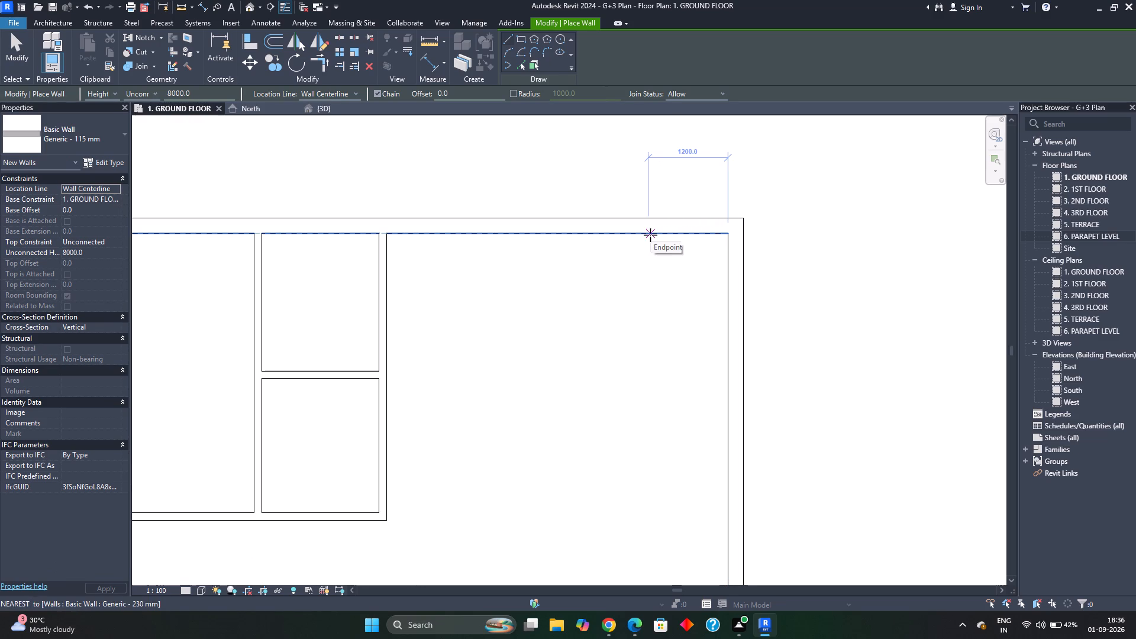
text(12)
key(apostrophe)
key(Return)
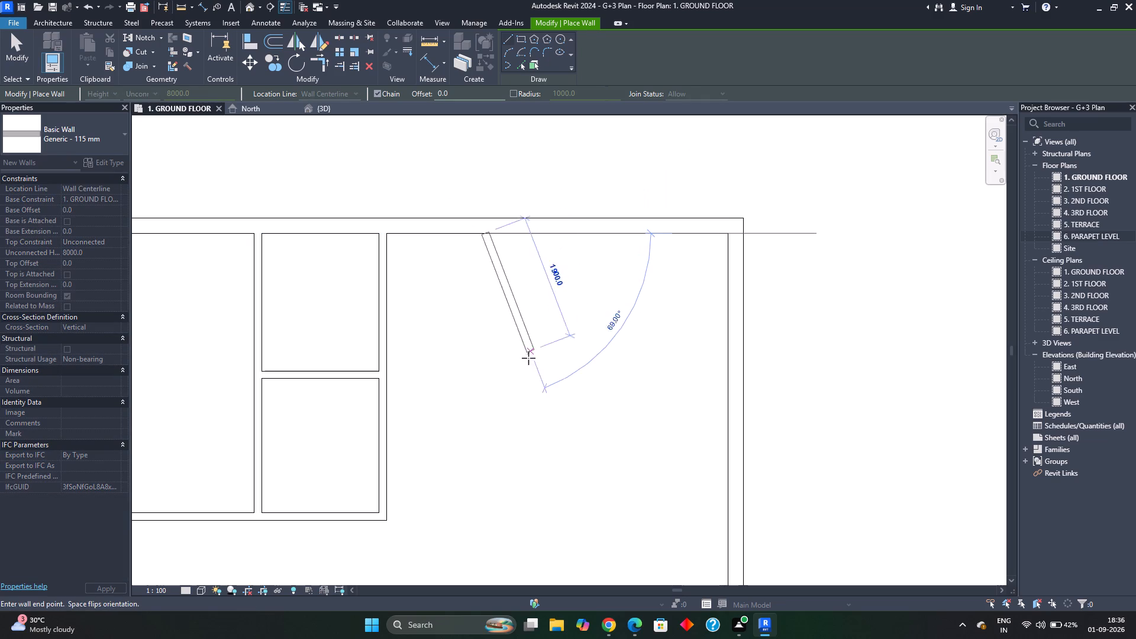
text(14')
key(Return)
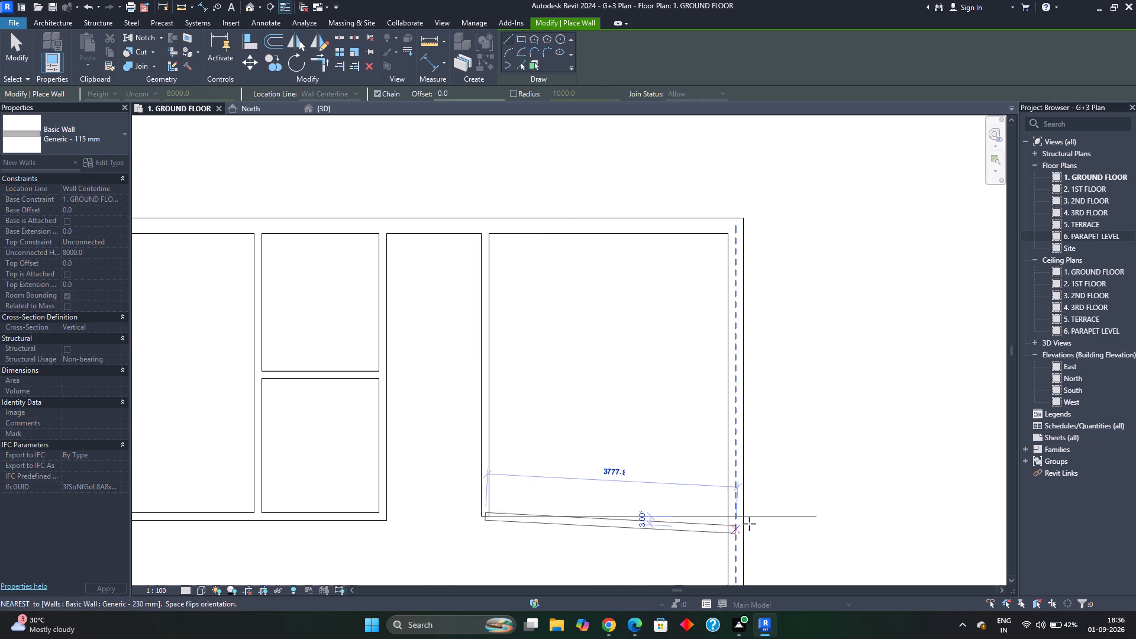
click(730, 519)
key(Escape)
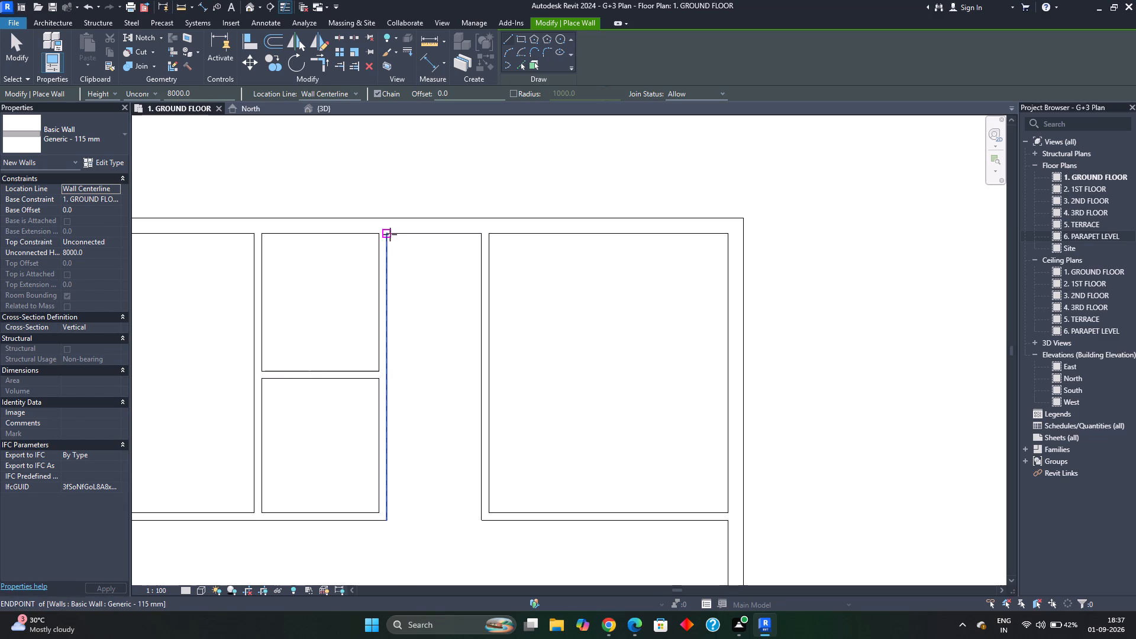
Draw a 115 mm wall from 6' south of the north wall, on the wall west of the gap, east to the northeast room's west wall.
scroll(386, 231, up, 3)
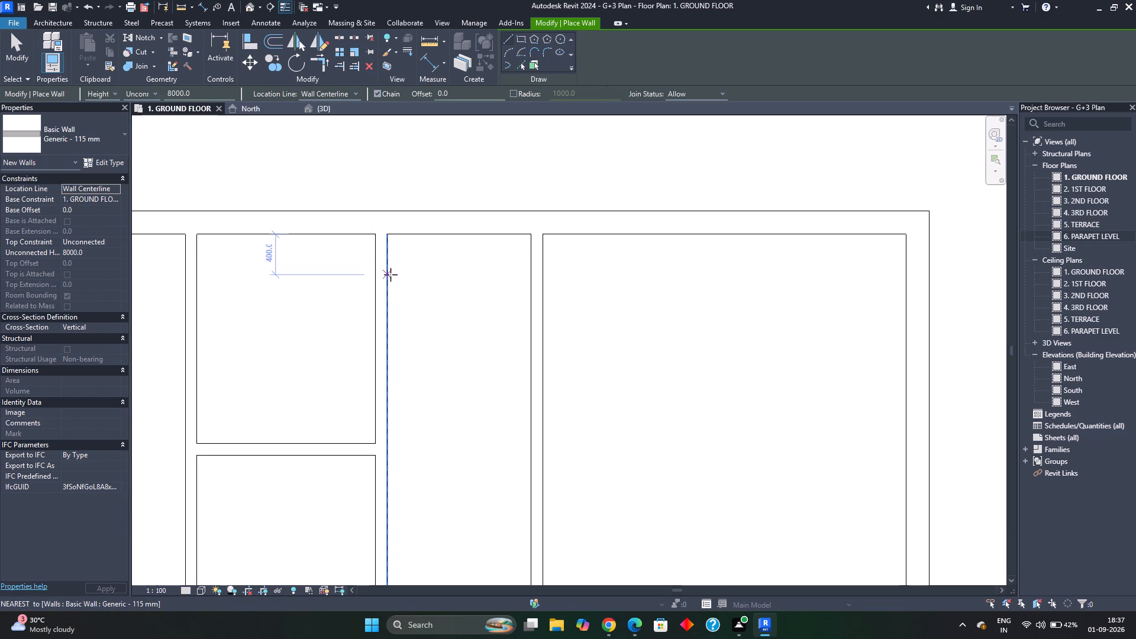
text(6')
key(Return)
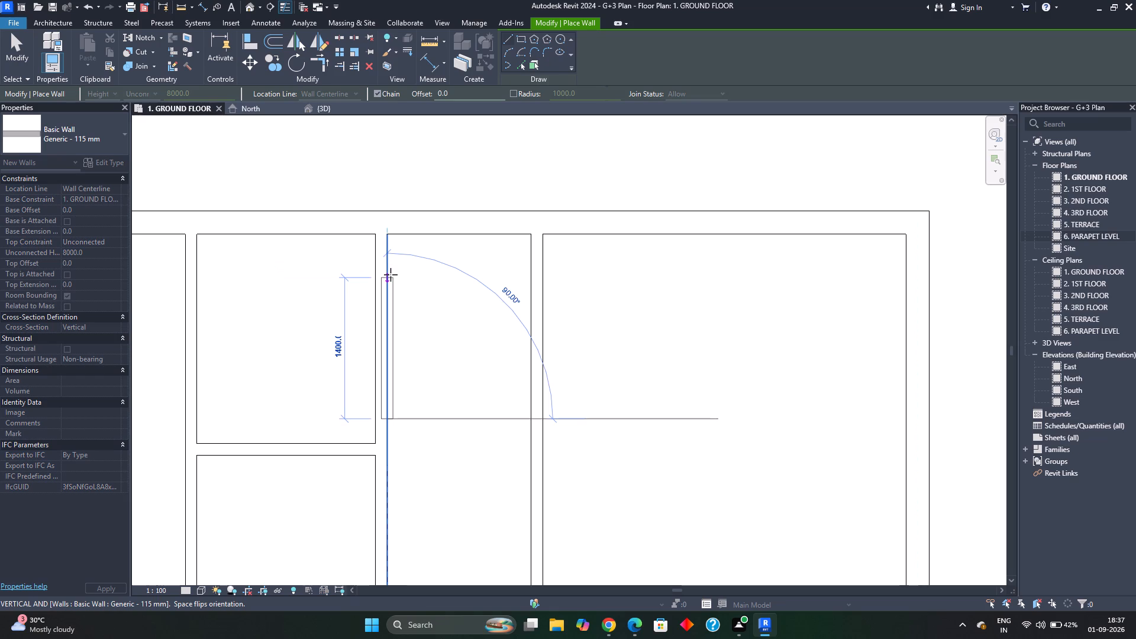
click(531, 417)
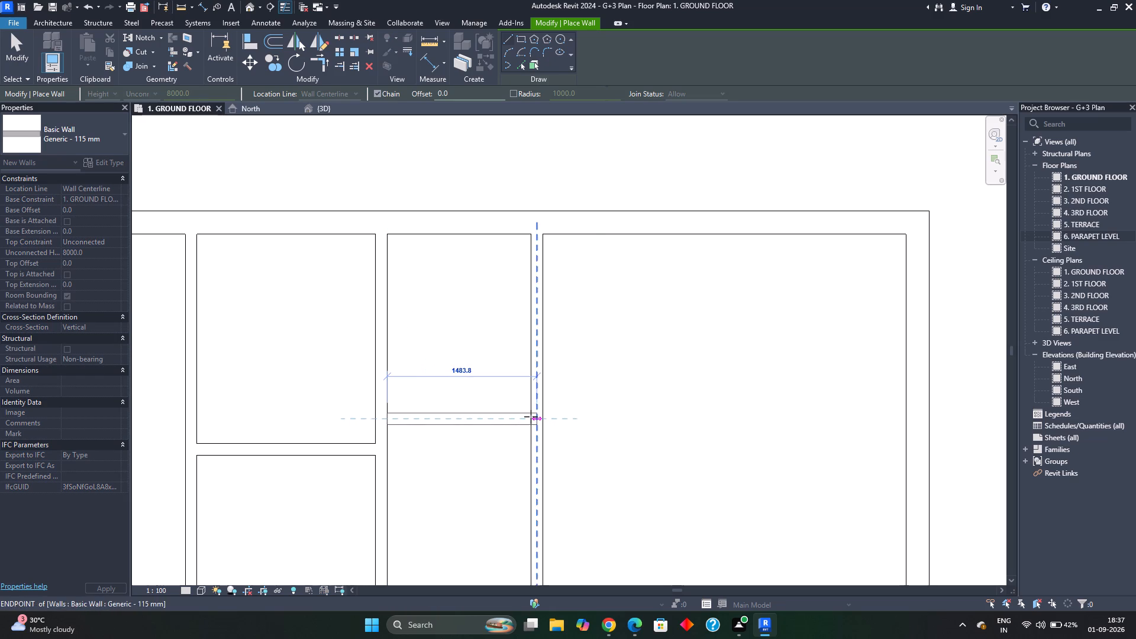
key(Escape)
scroll(524, 424, down, 3)
middle_drag(522, 436, 509, 325)
key(Escape)
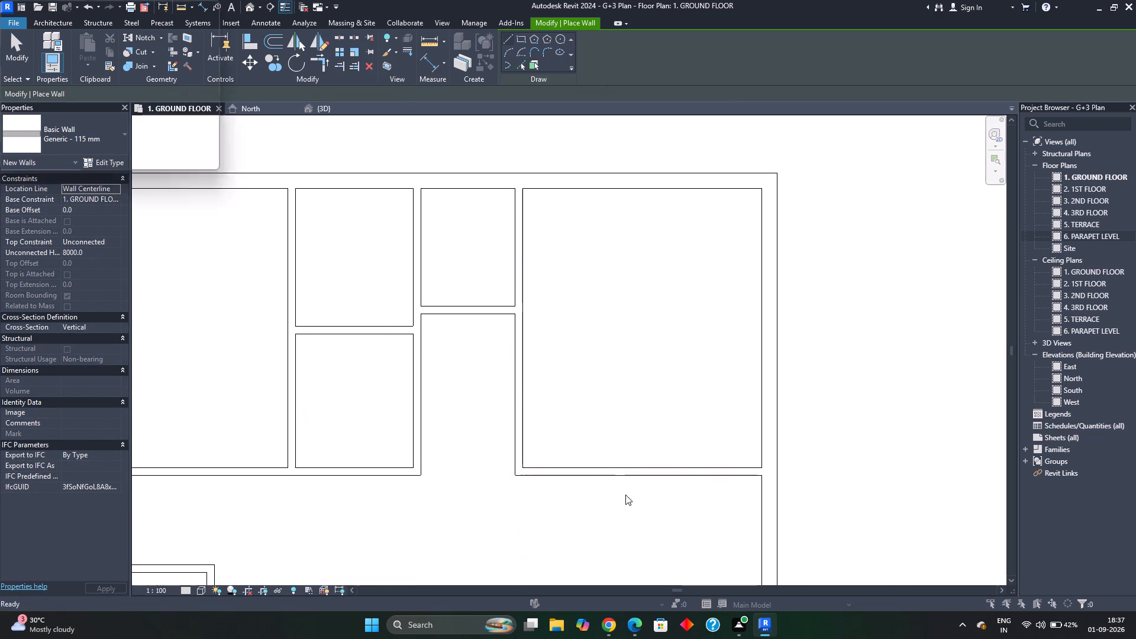
Draw 115 mm walls for the room below the northeast room: start 14' south on the east wall's inner face, run 12' west, and north to that room.
middle_drag(622, 483, 566, 389)
click(666, 211)
middle_drag(731, 514, 662, 406)
key(w)
key(a)
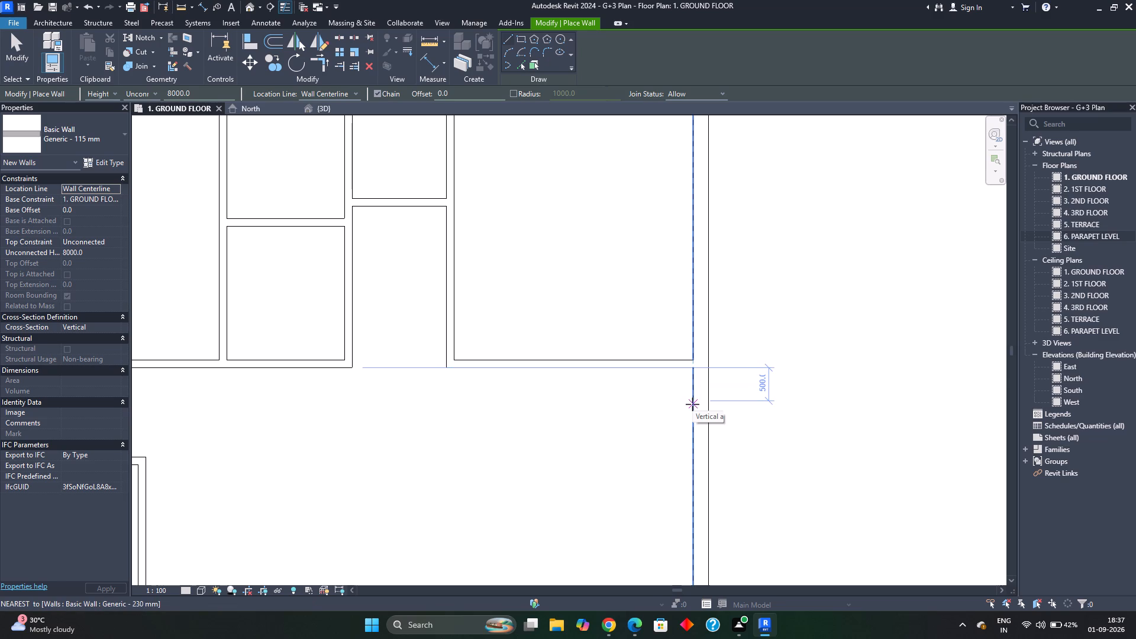
text(14)
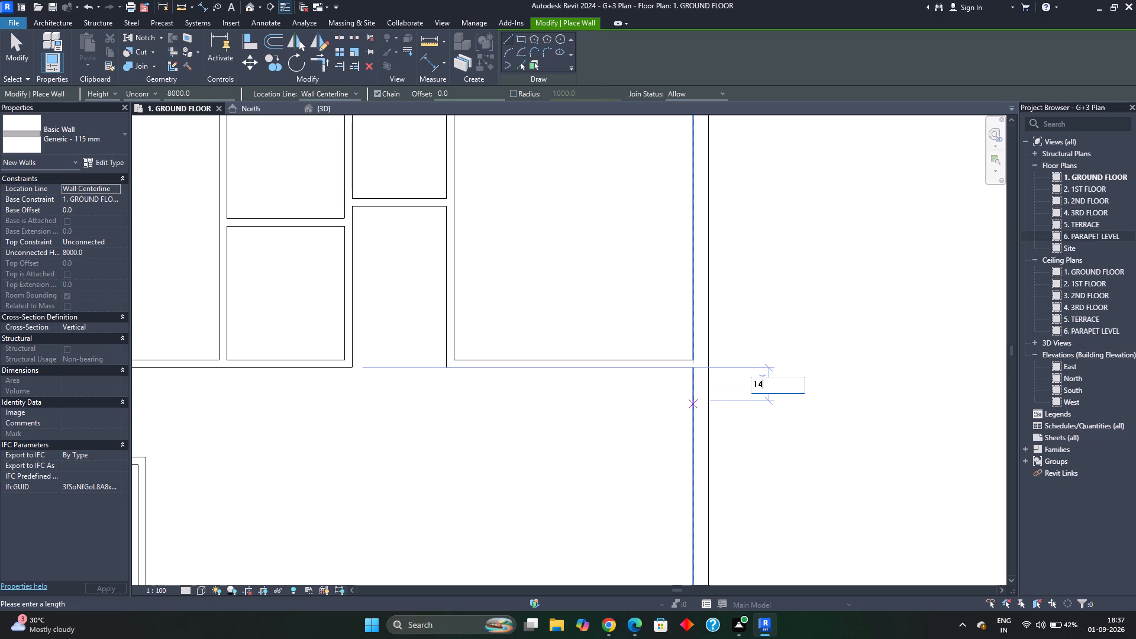
key(apostrophe)
key(Return)
scroll(531, 460, down, 5)
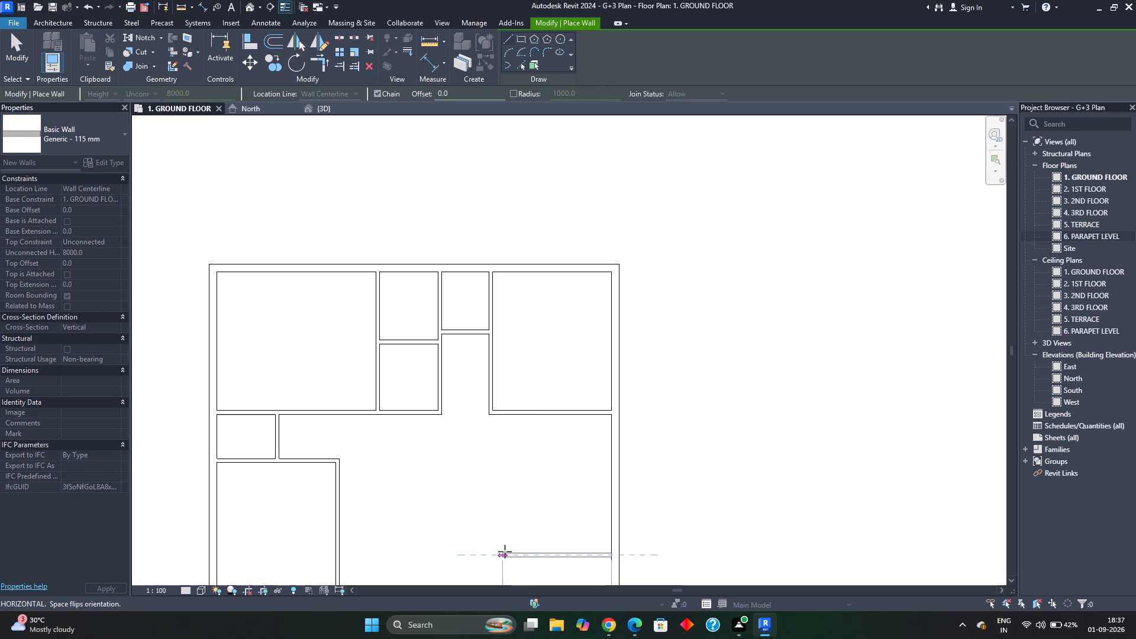
text(12')
key(Return)
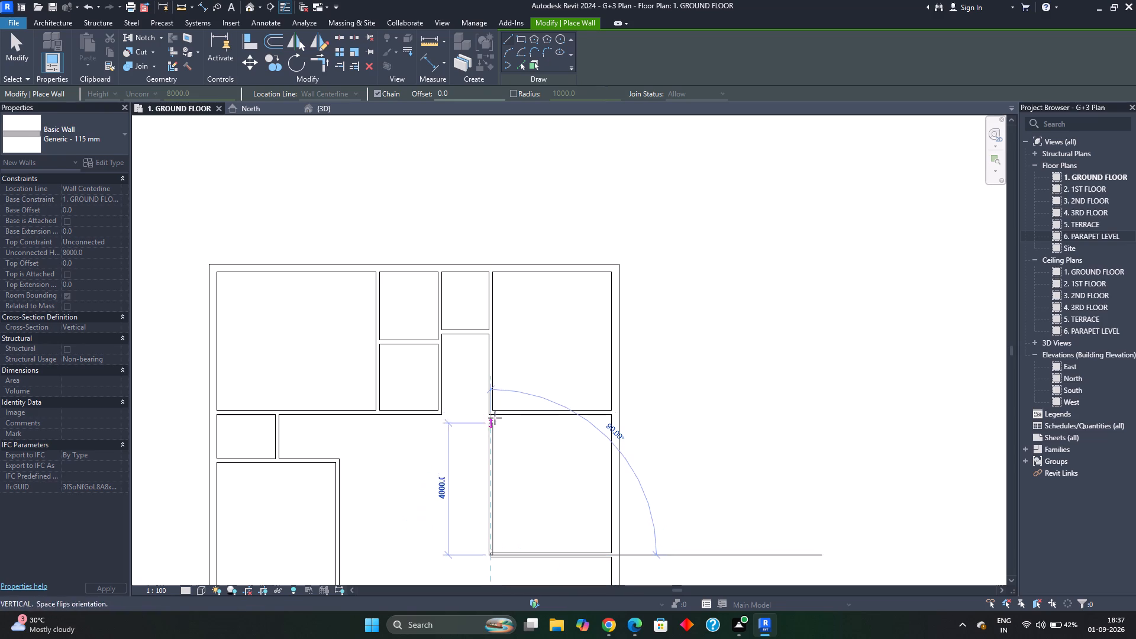
click(496, 411)
scroll(535, 456, down, 2)
middle_drag(534, 457, 538, 397)
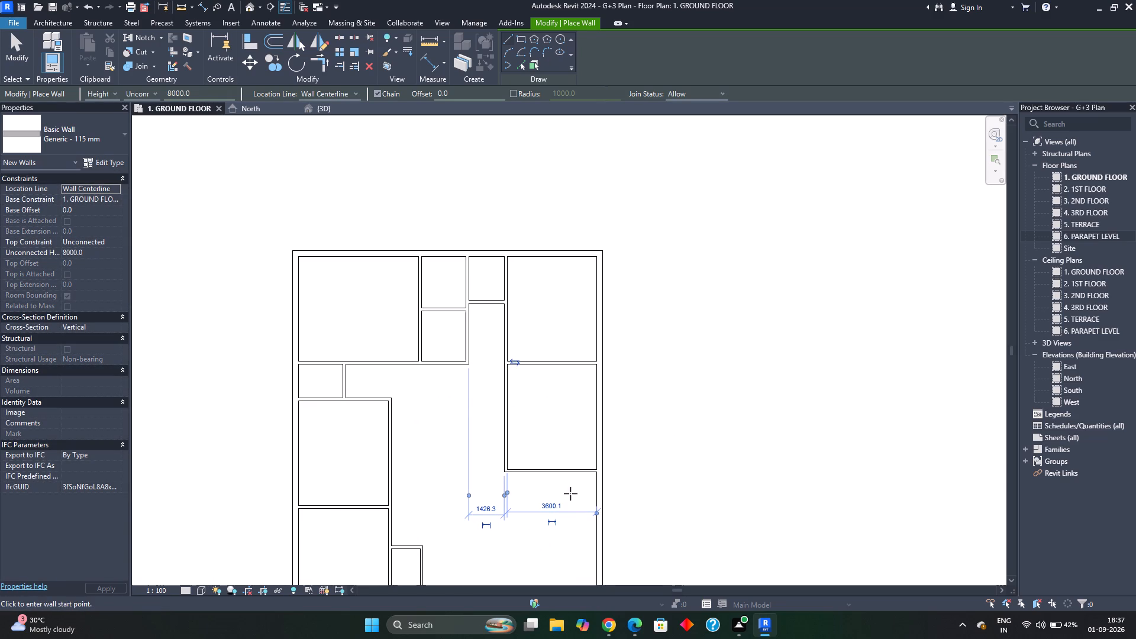
middle_drag(577, 489, 589, 416)
scroll(587, 408, up, 3)
key(Escape)
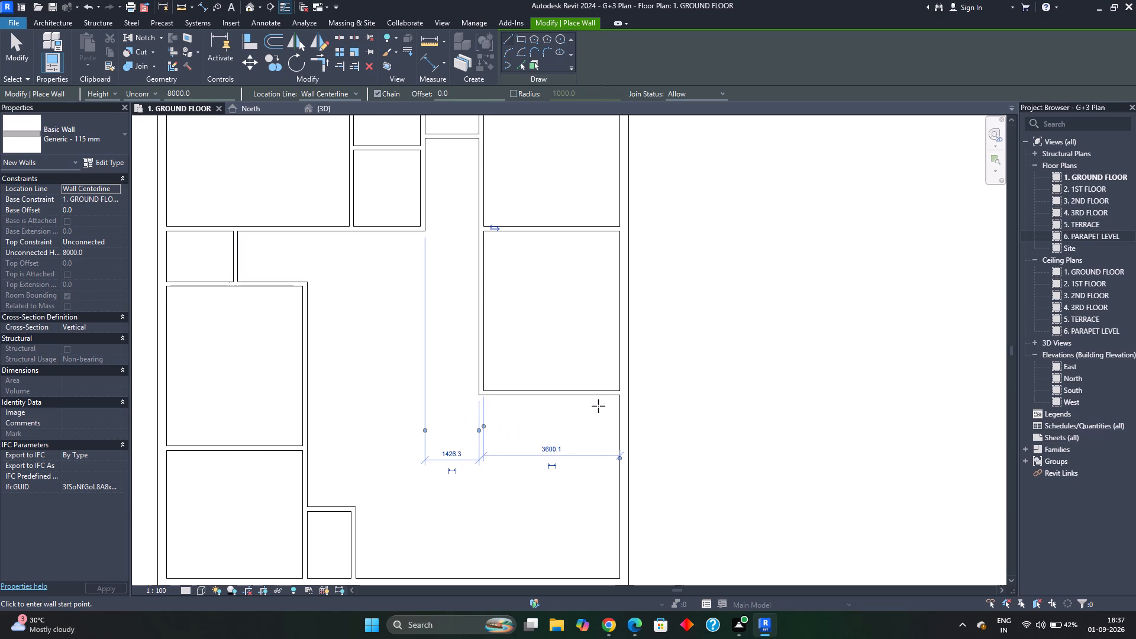
Draw 115 mm walls for a small east room: start 4' south of the new room on the east wall's inner face, run 6' west, and north.
scroll(616, 400, up, 2)
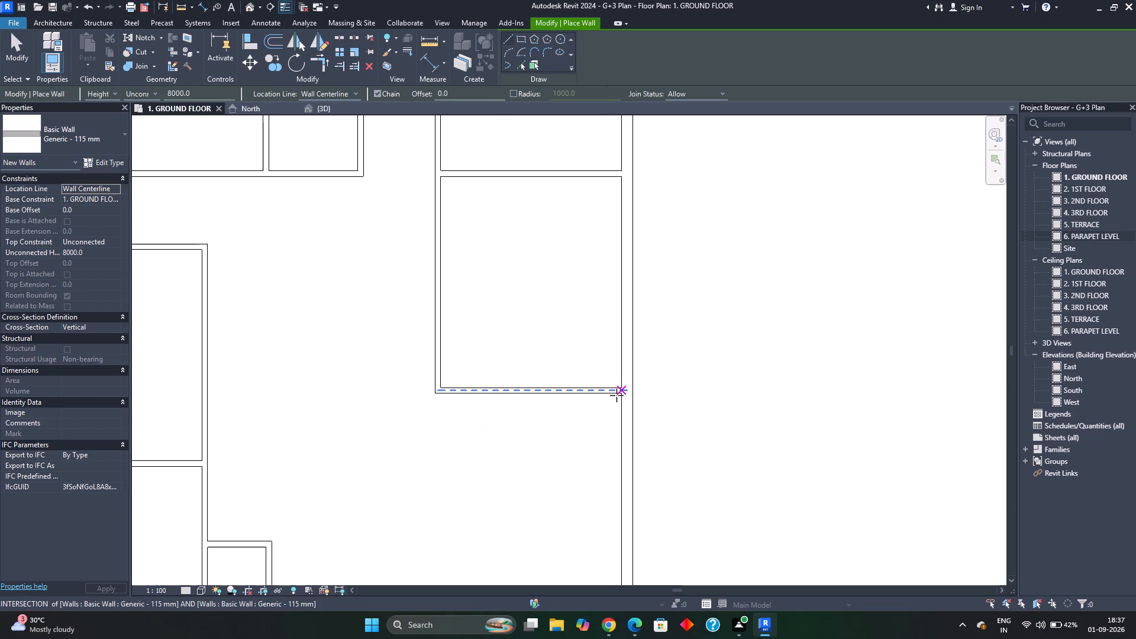
scroll(617, 395, up, 3)
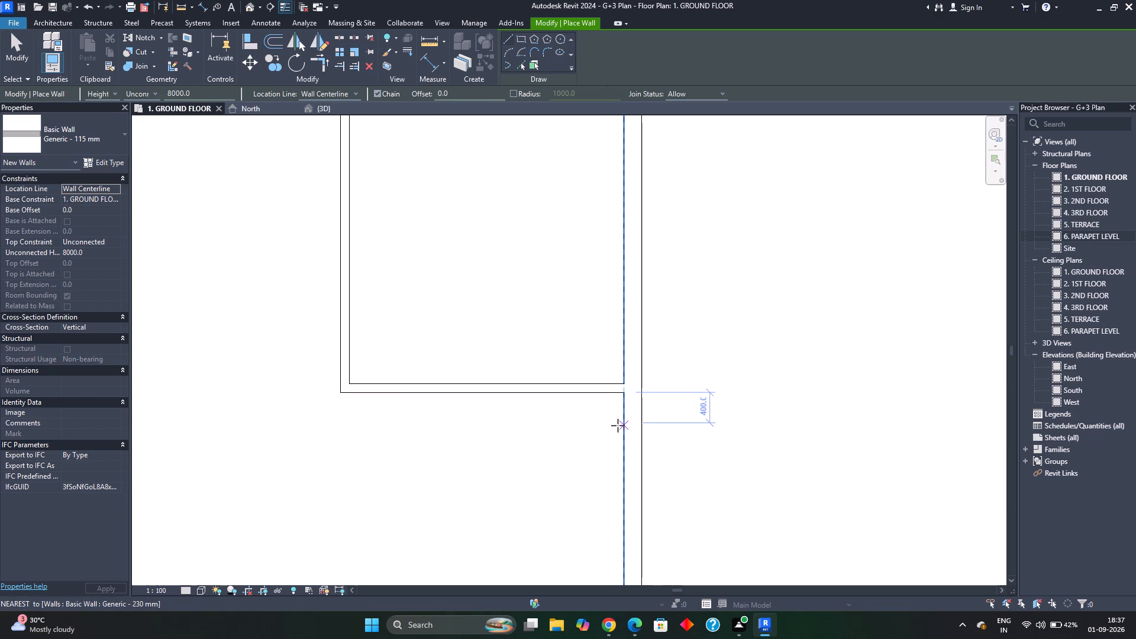
text(4')
key(Return)
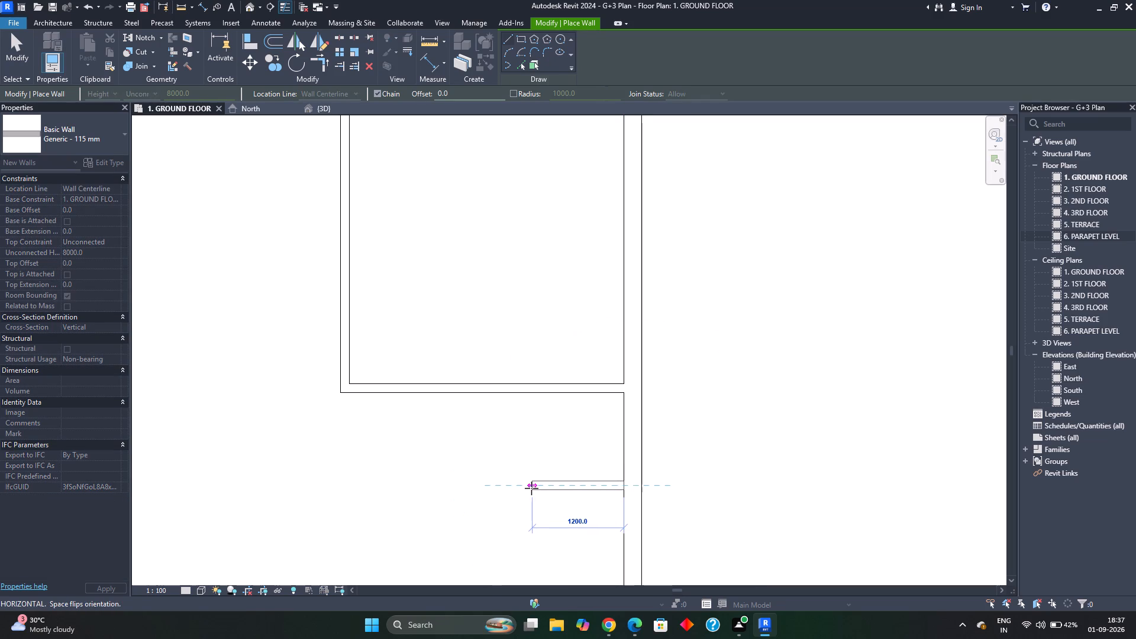
text(6')
key(Return)
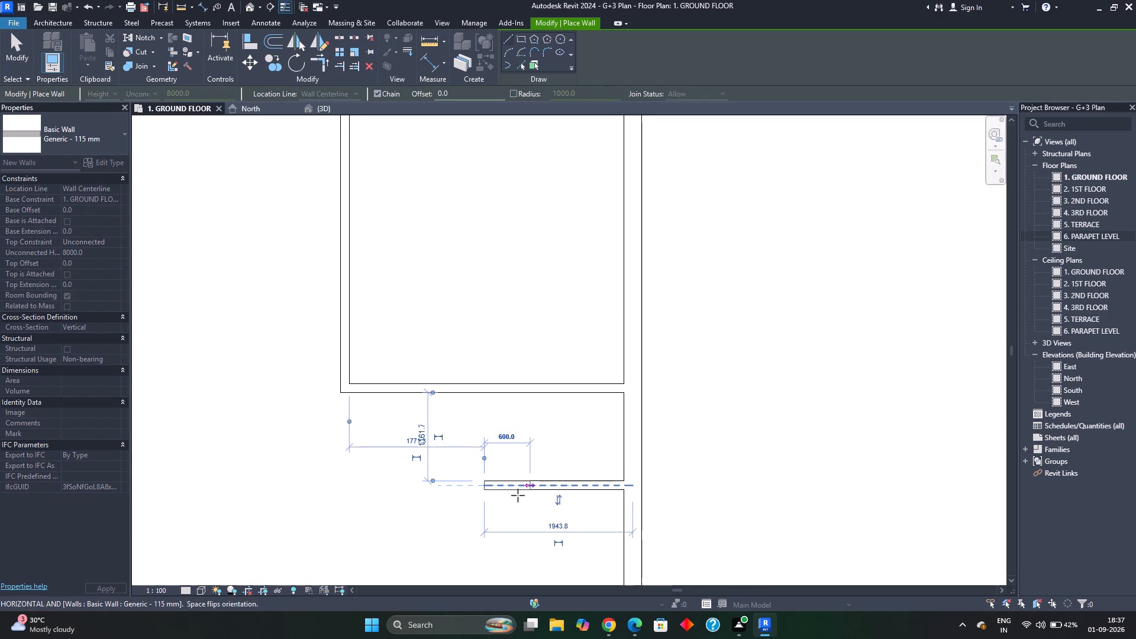
click(480, 395)
key(Escape)
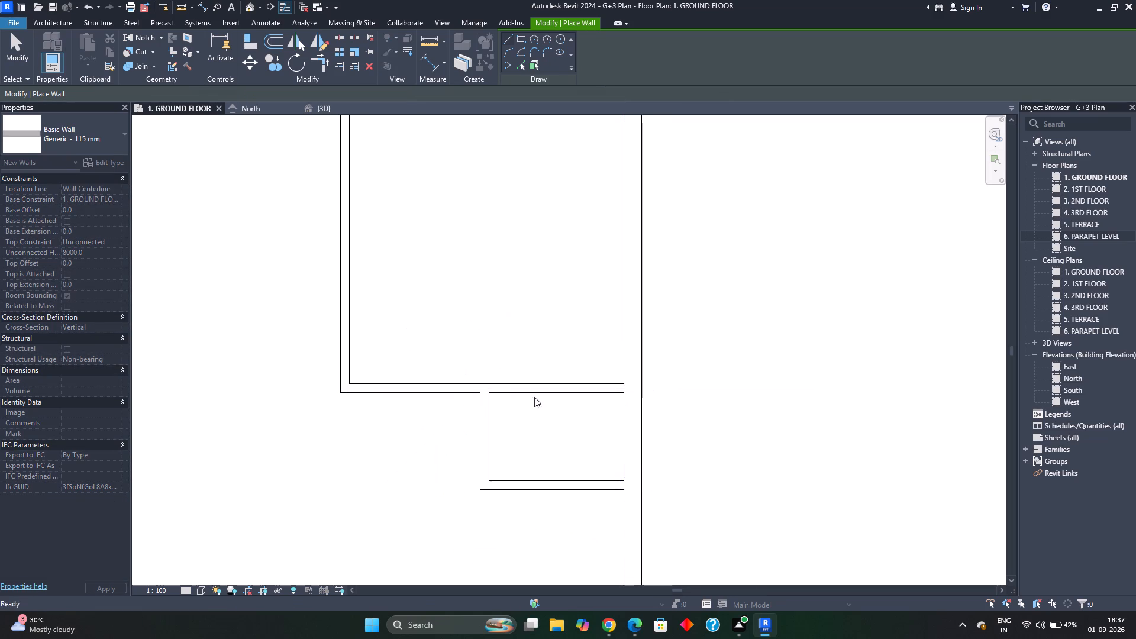
scroll(525, 410, down, 6)
middle_drag(508, 455, 572, 375)
key(Escape)
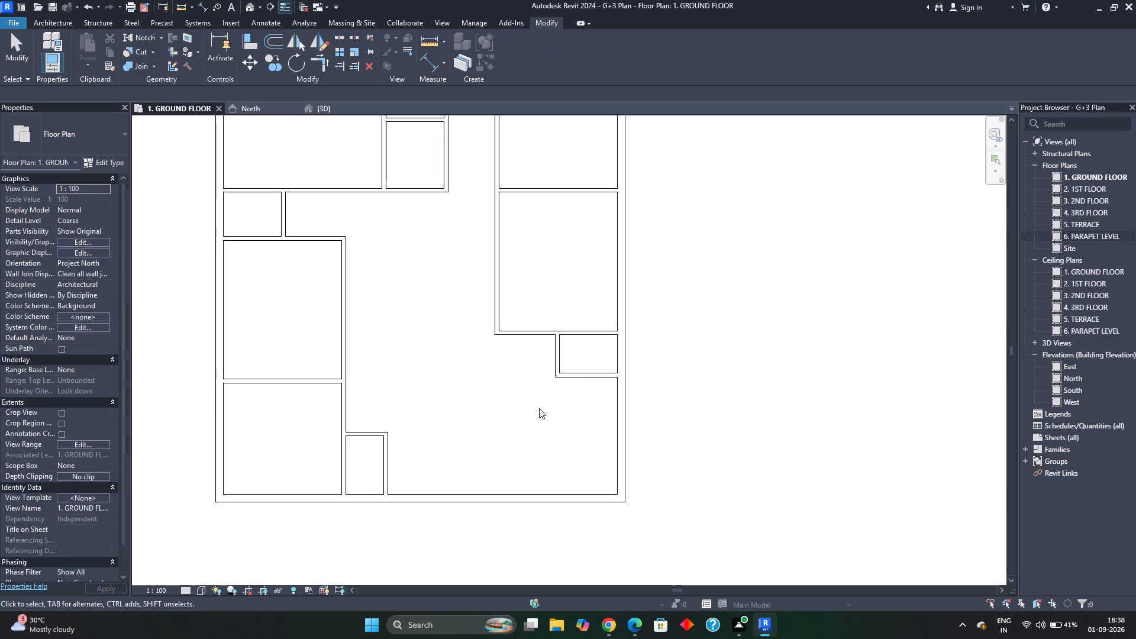
Delete the long partition east of the west and southwest rooms, plus the small south room's east and north walls.
scroll(539, 411, down, 2)
middle_drag(530, 395, 591, 407)
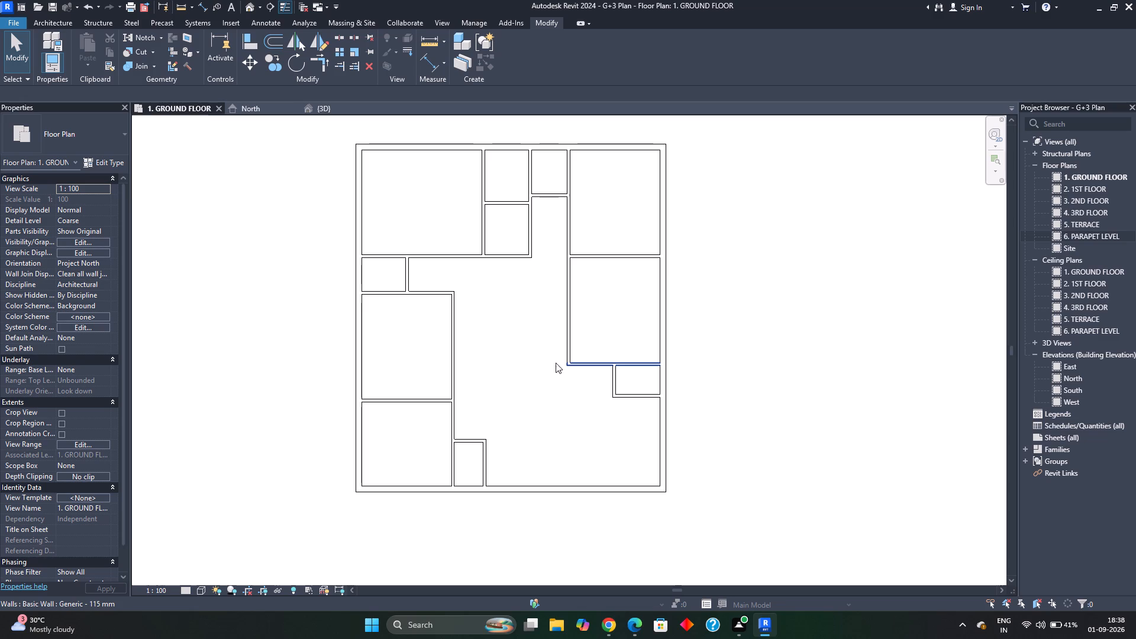
key(Escape)
key(Escape)
key(Escape)
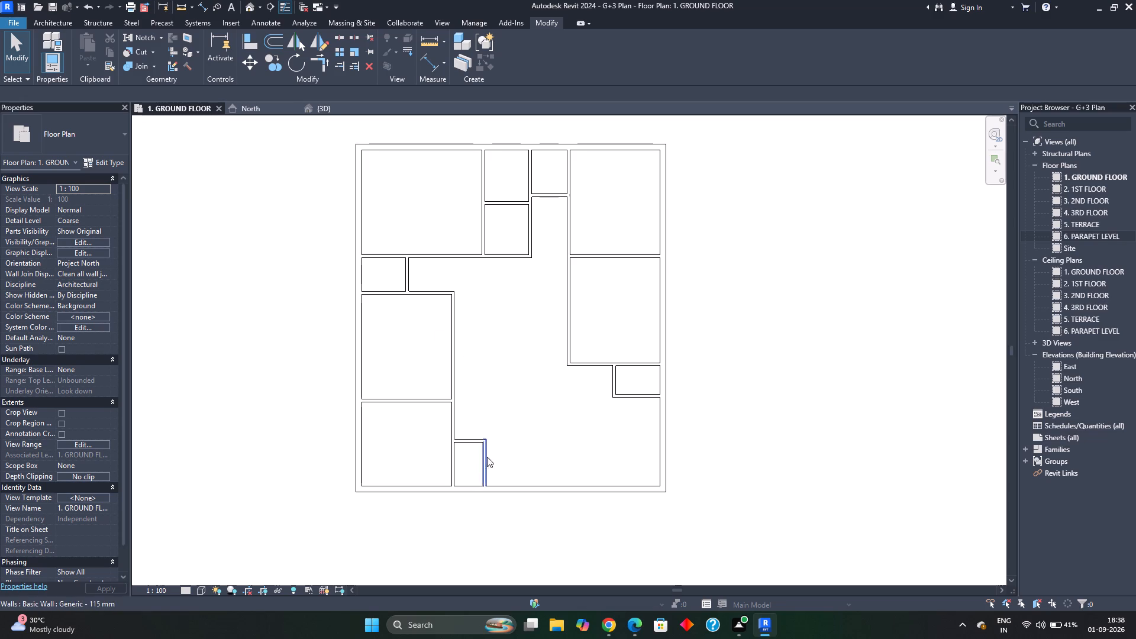
drag(502, 460, 415, 447)
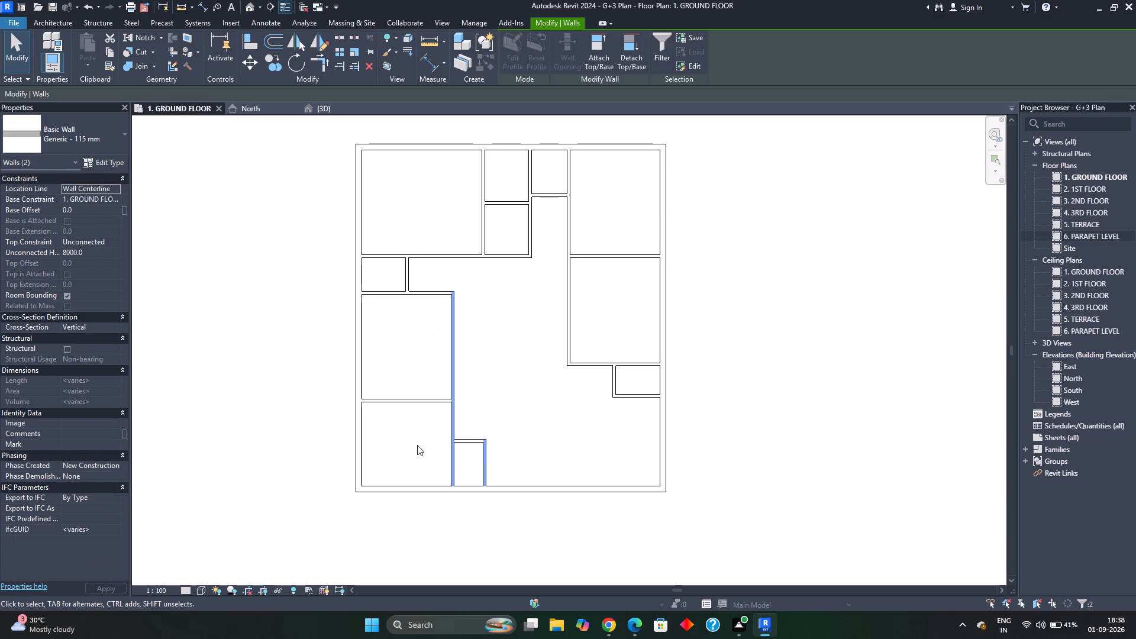
key(Delete)
drag(473, 451, 464, 412)
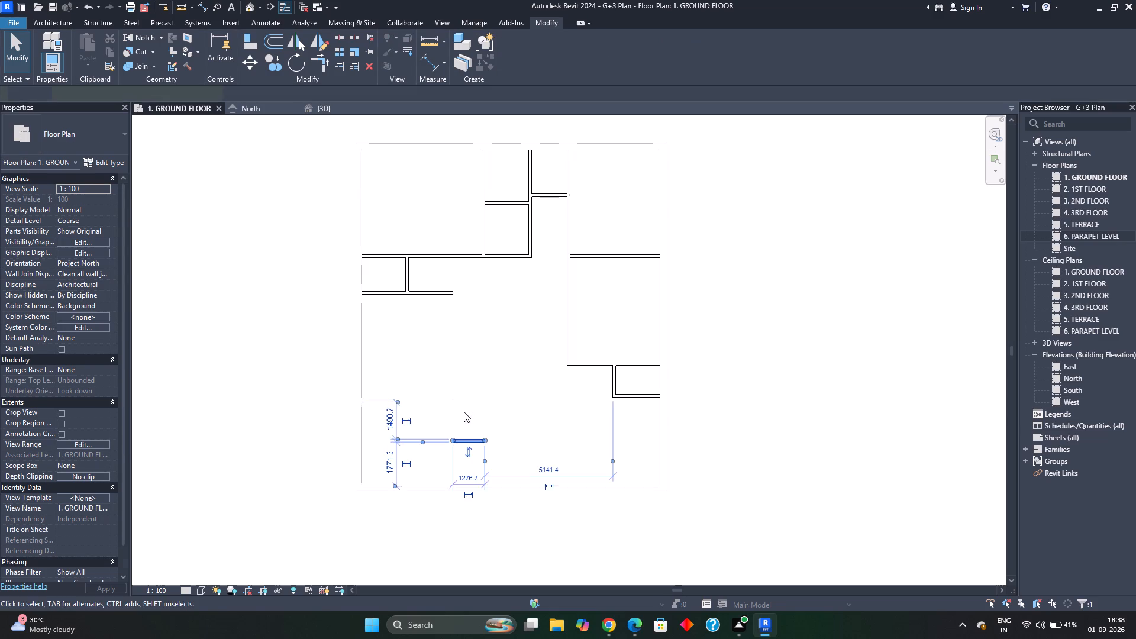
key(Delete)
Delete the wall between the west and southwest rooms, the west room's north wall, and the short north-south wall of the small room above.
drag(458, 379, 430, 416)
key(Delete)
drag(454, 276, 450, 279)
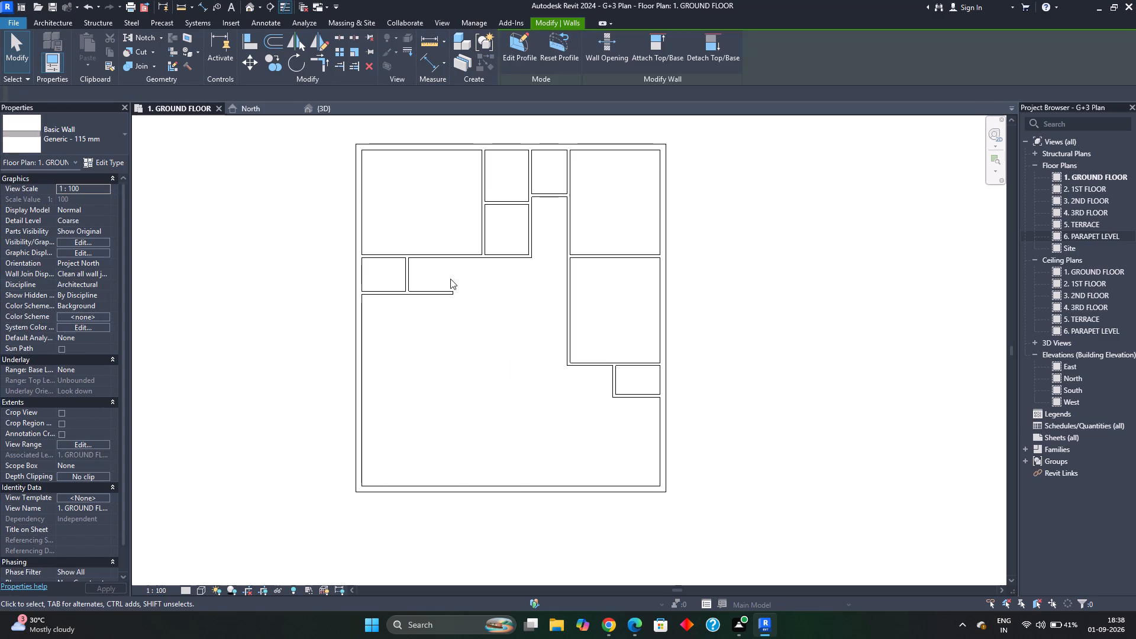
drag(450, 279, 441, 298)
key(Delete)
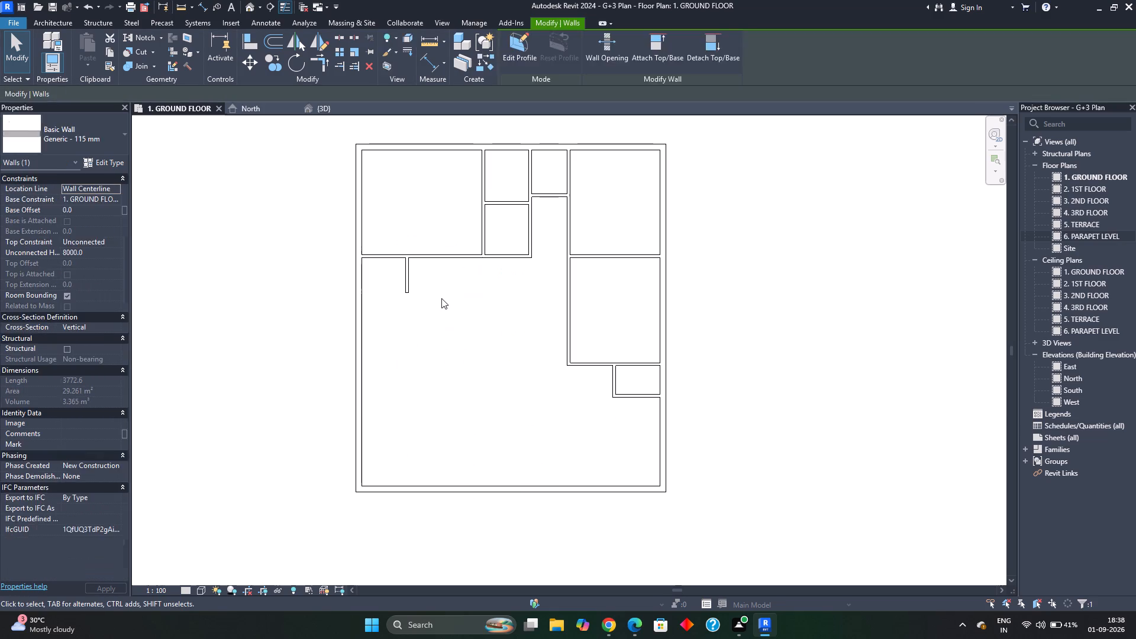
scroll(406, 298, up, 1)
middle_drag(406, 298, 469, 321)
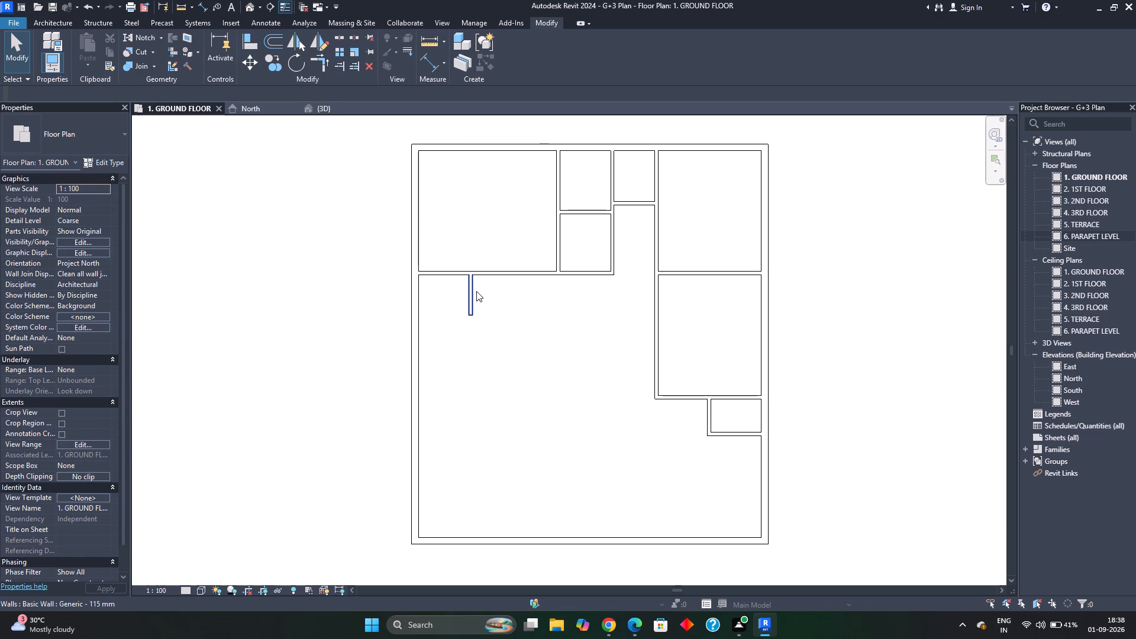
drag(477, 291, 464, 295)
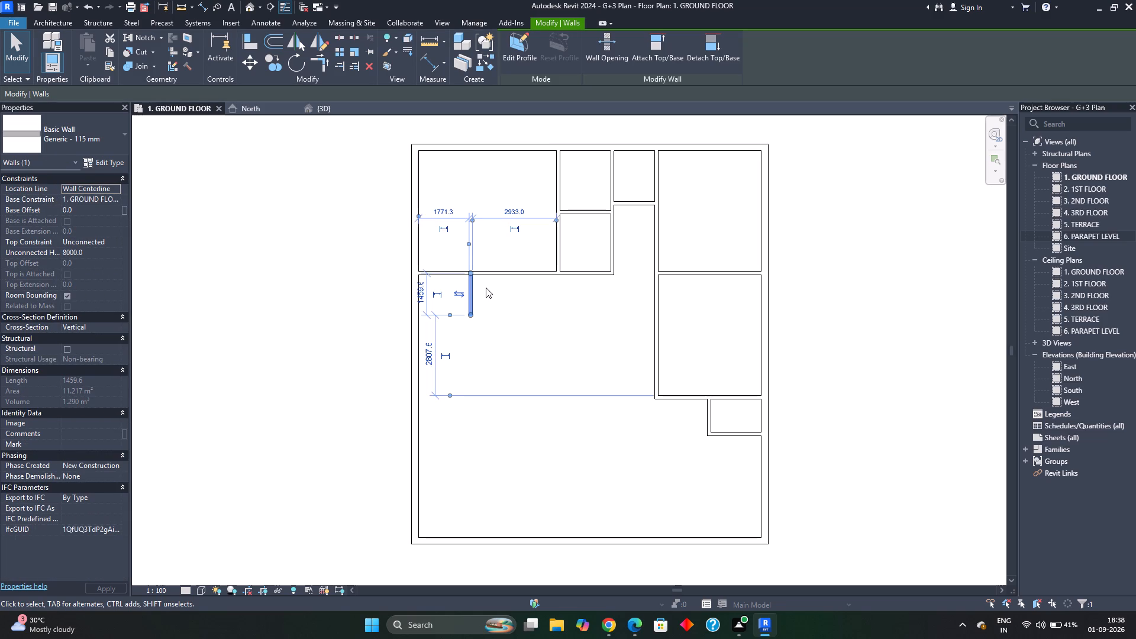
key(Delete)
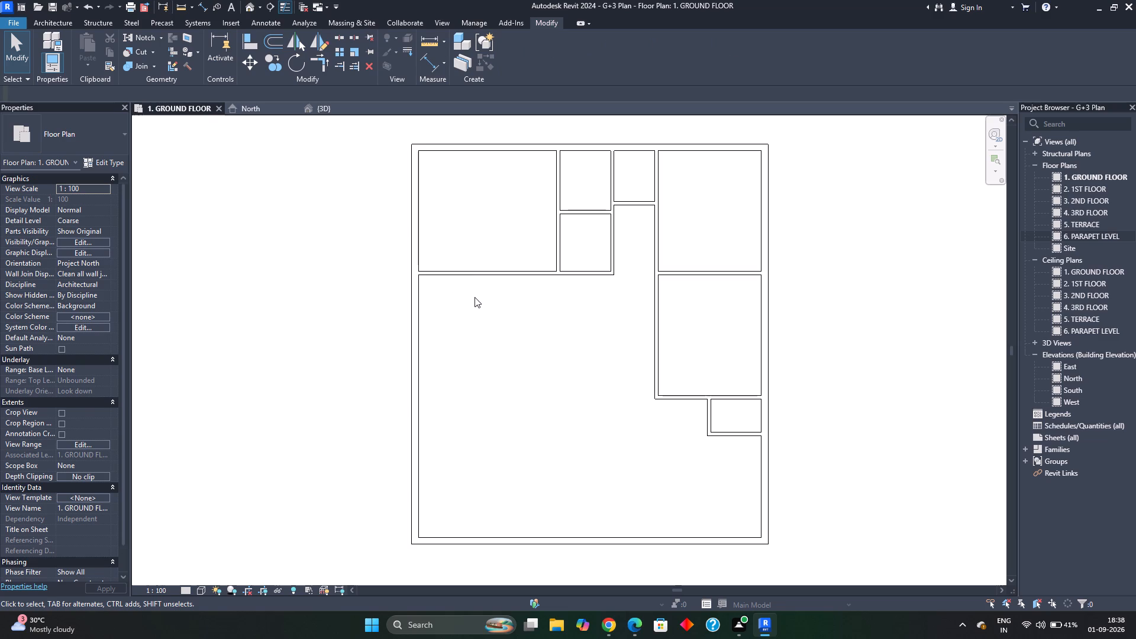
Draw 115 mm west room walls: start 11' south of the northwest room on the west wall's centreline, run 12' east, and north to the northwest room.
text(wa)
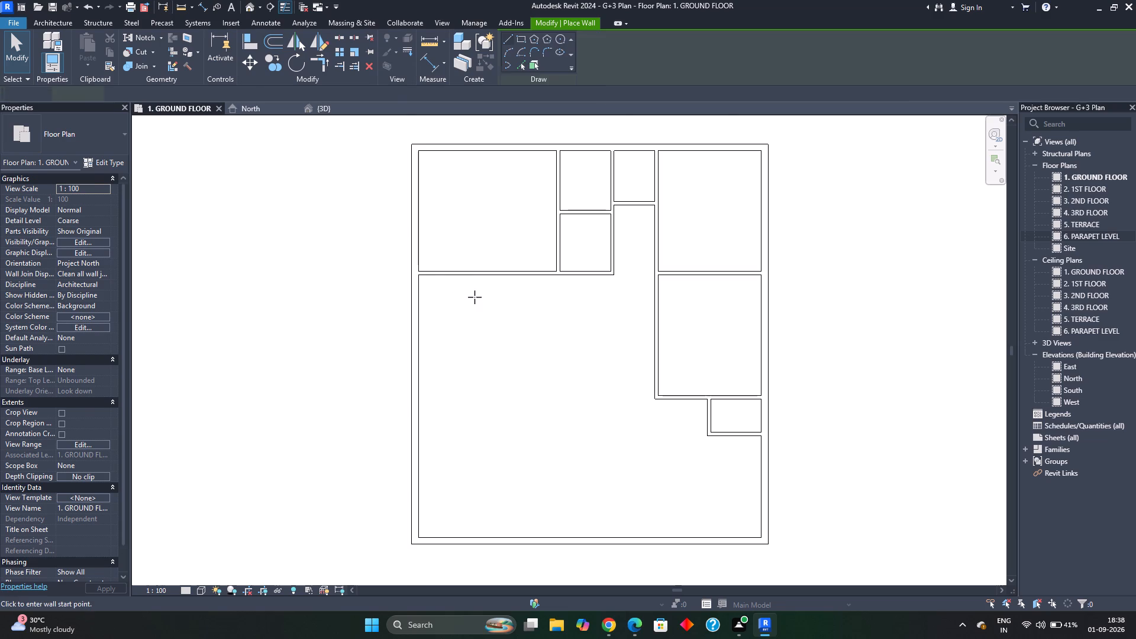
scroll(427, 279, up, 3)
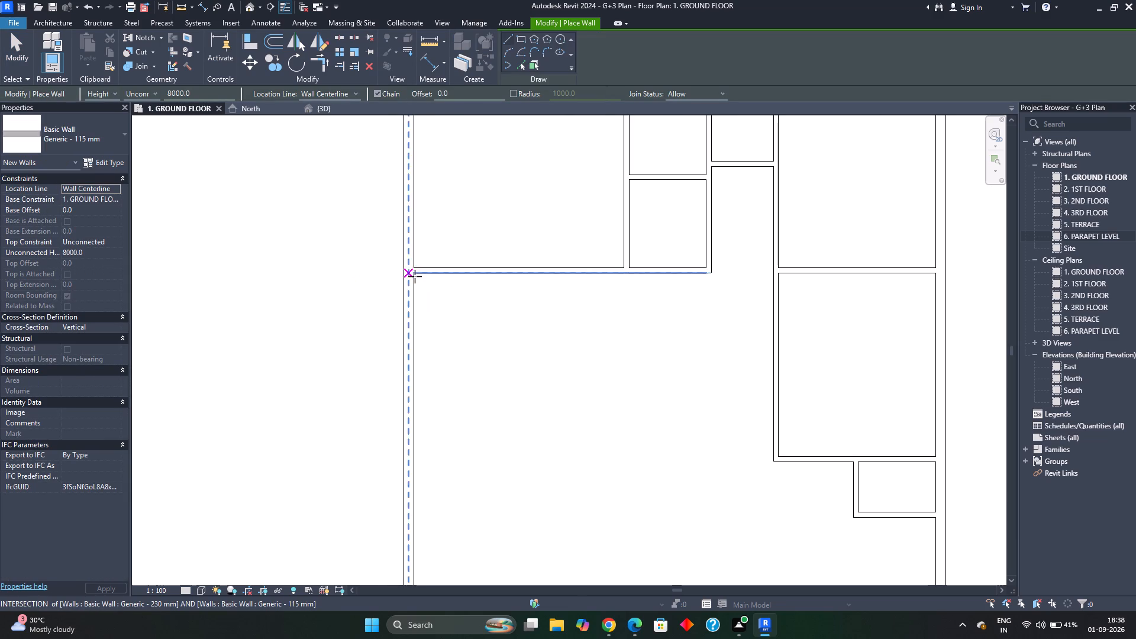
scroll(412, 277, up, 3)
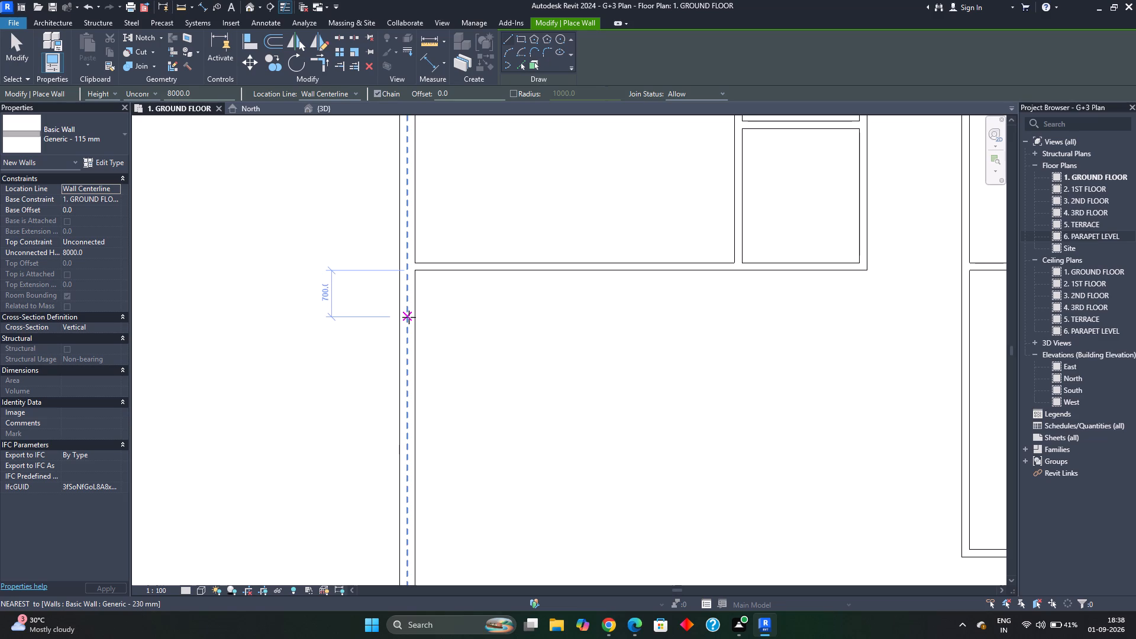
text(11)
key(apostrophe)
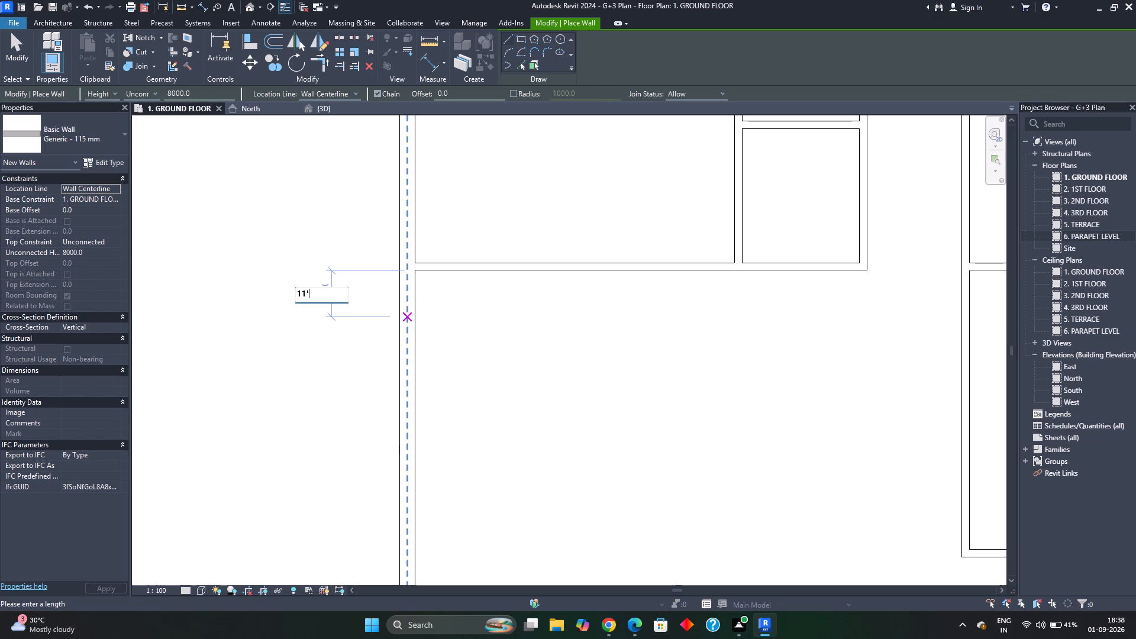
key(Return)
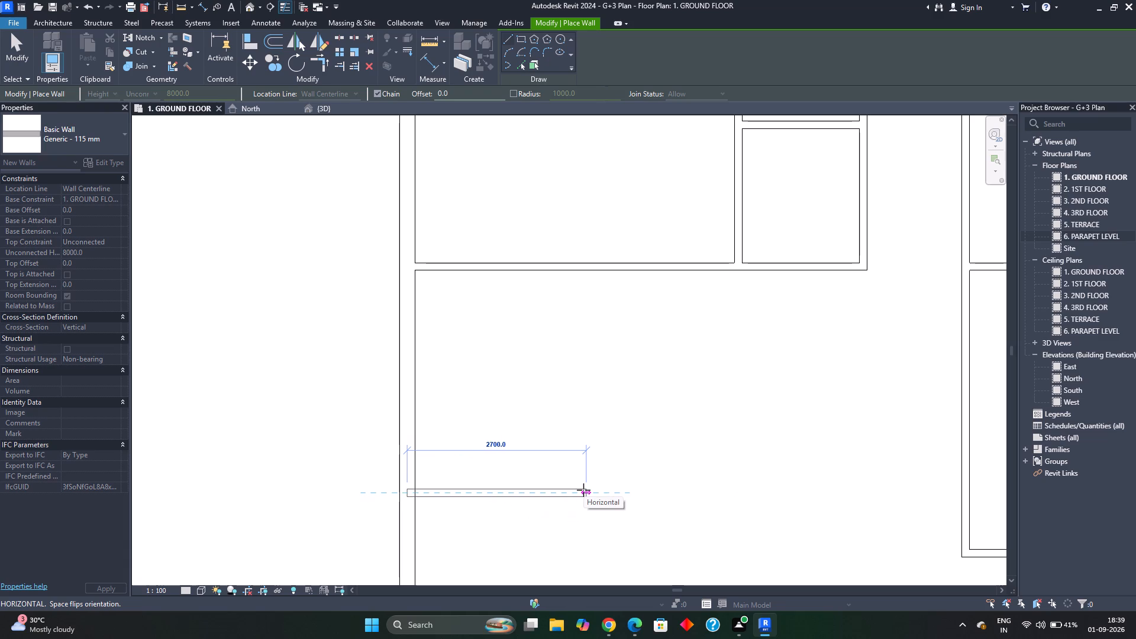
text(12)
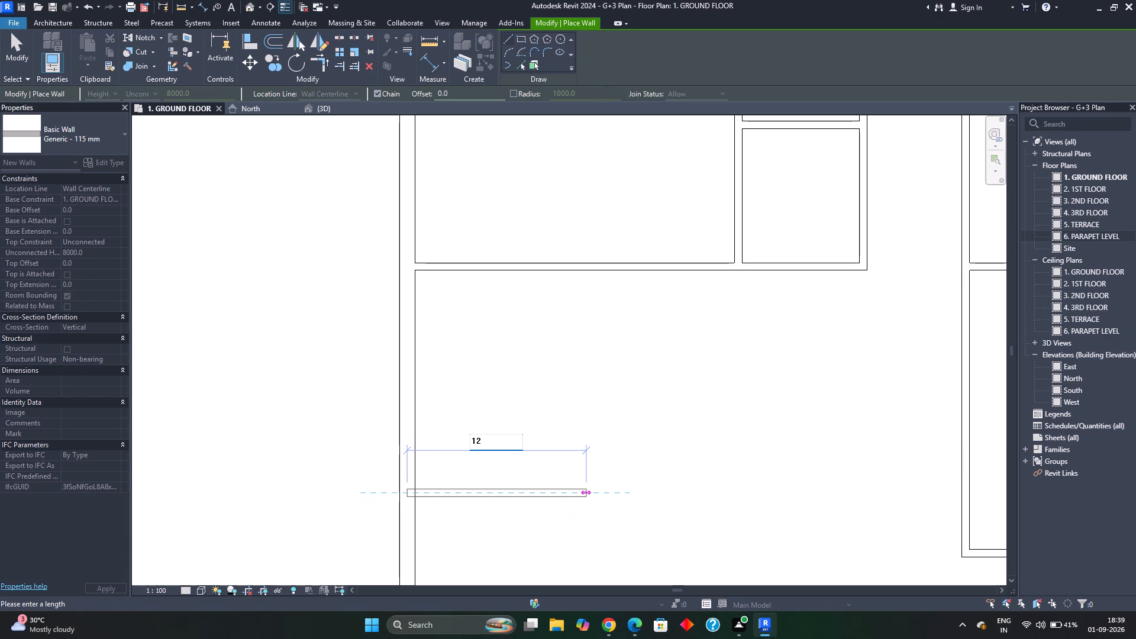
key(apostrophe)
key(Return)
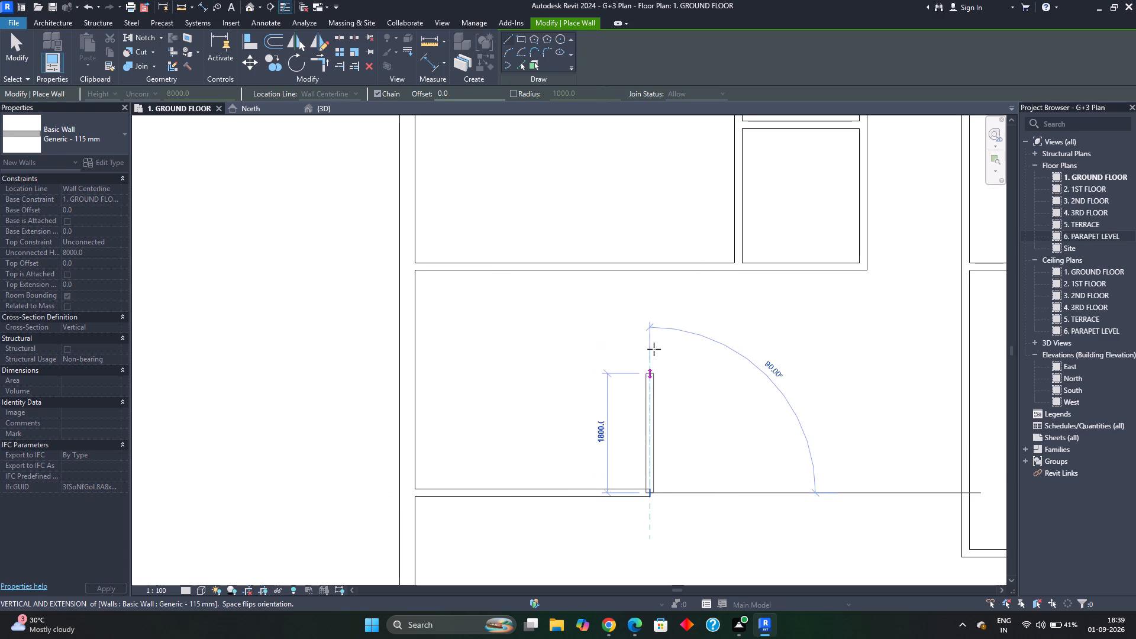
click(657, 273)
scroll(675, 394, down, 2)
middle_drag(665, 447, 682, 415)
key(Escape)
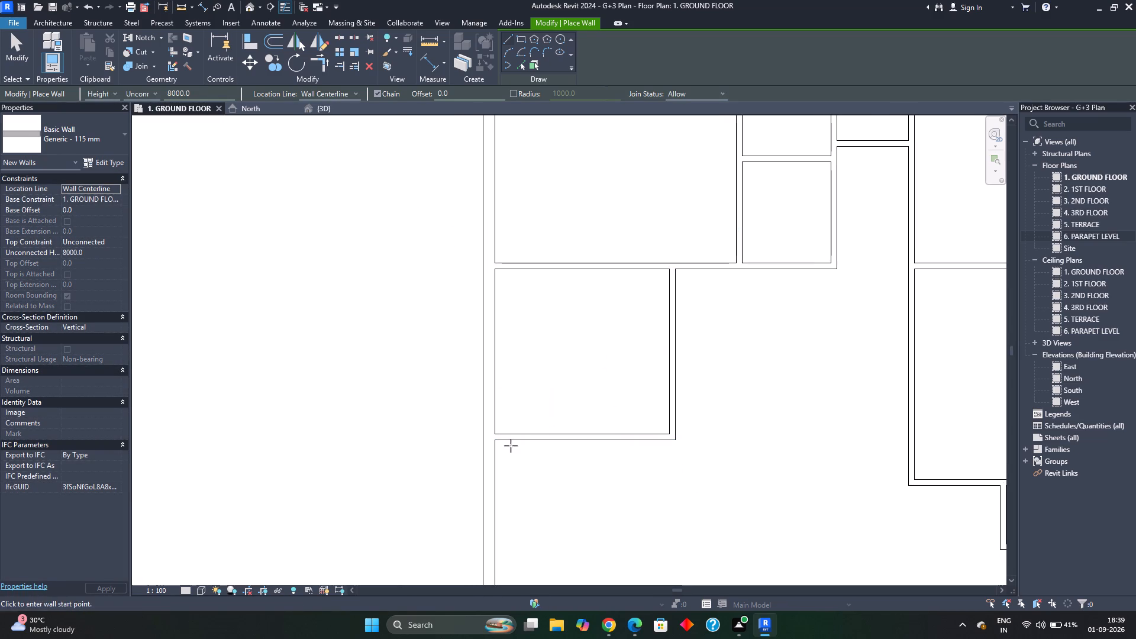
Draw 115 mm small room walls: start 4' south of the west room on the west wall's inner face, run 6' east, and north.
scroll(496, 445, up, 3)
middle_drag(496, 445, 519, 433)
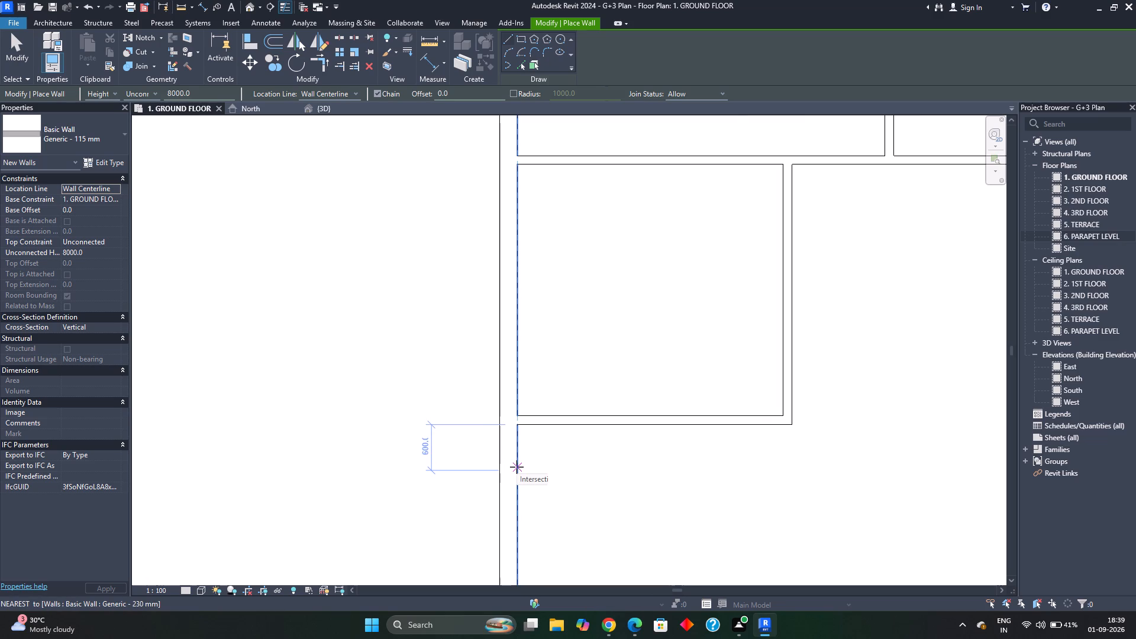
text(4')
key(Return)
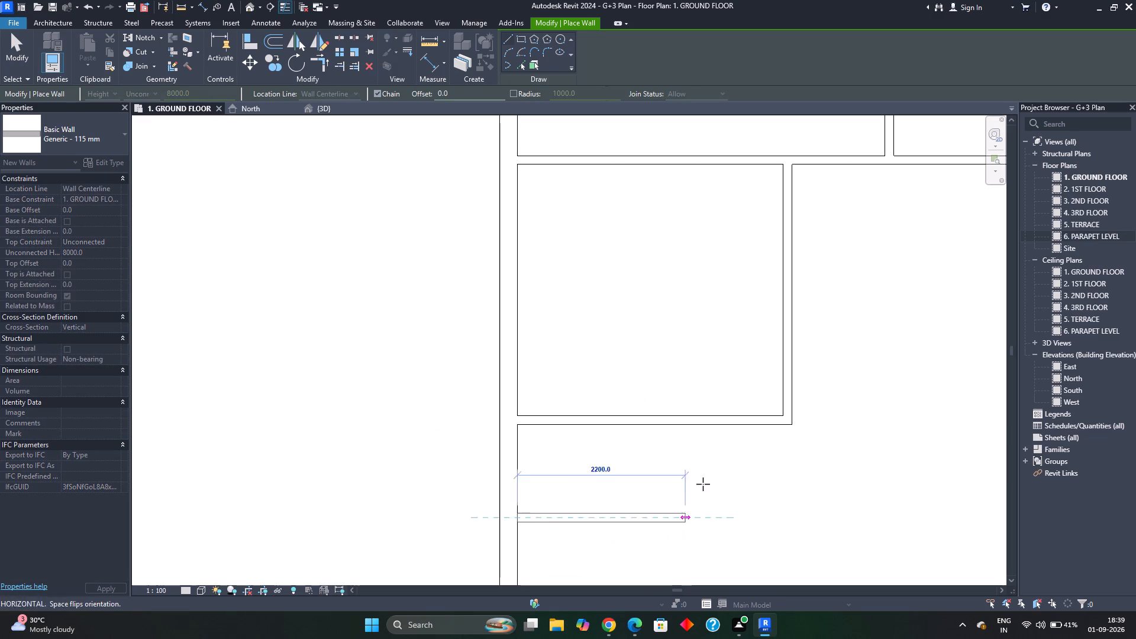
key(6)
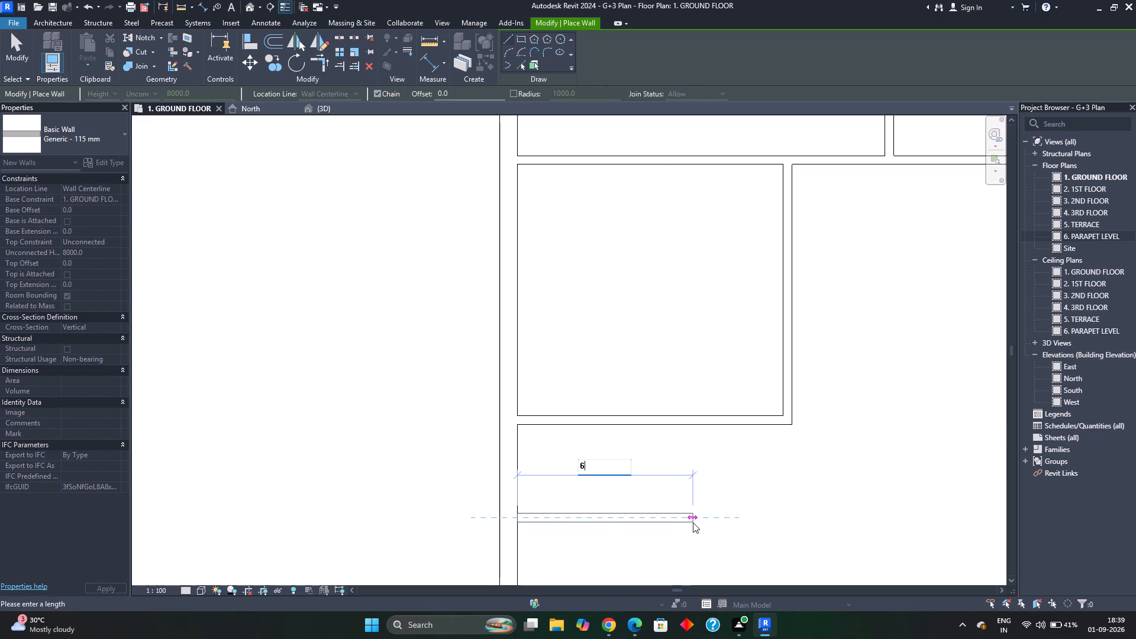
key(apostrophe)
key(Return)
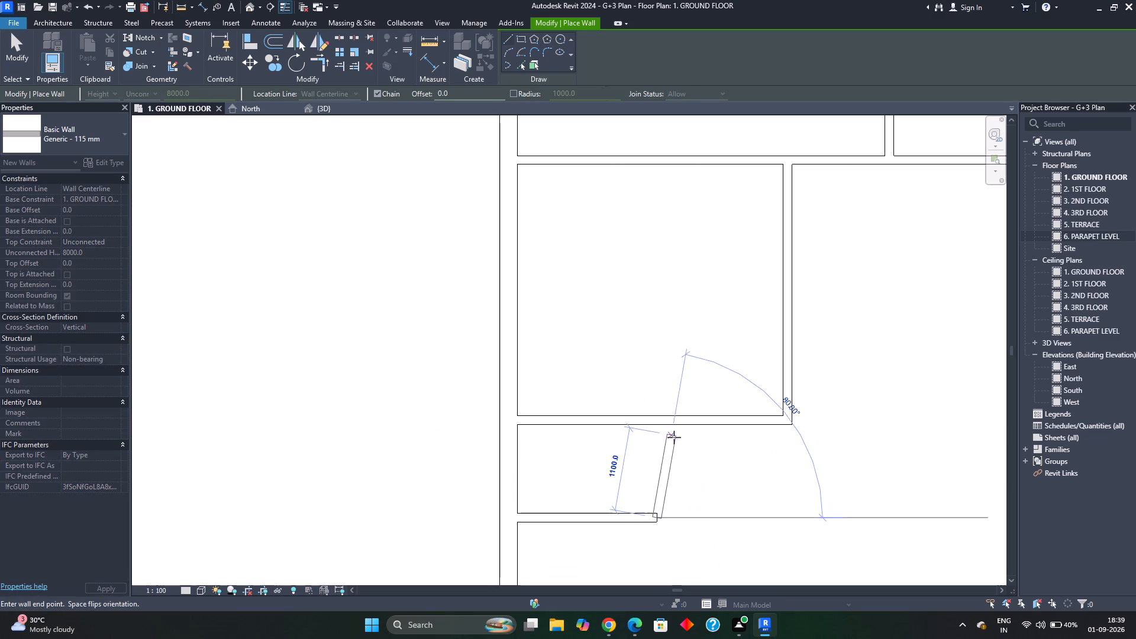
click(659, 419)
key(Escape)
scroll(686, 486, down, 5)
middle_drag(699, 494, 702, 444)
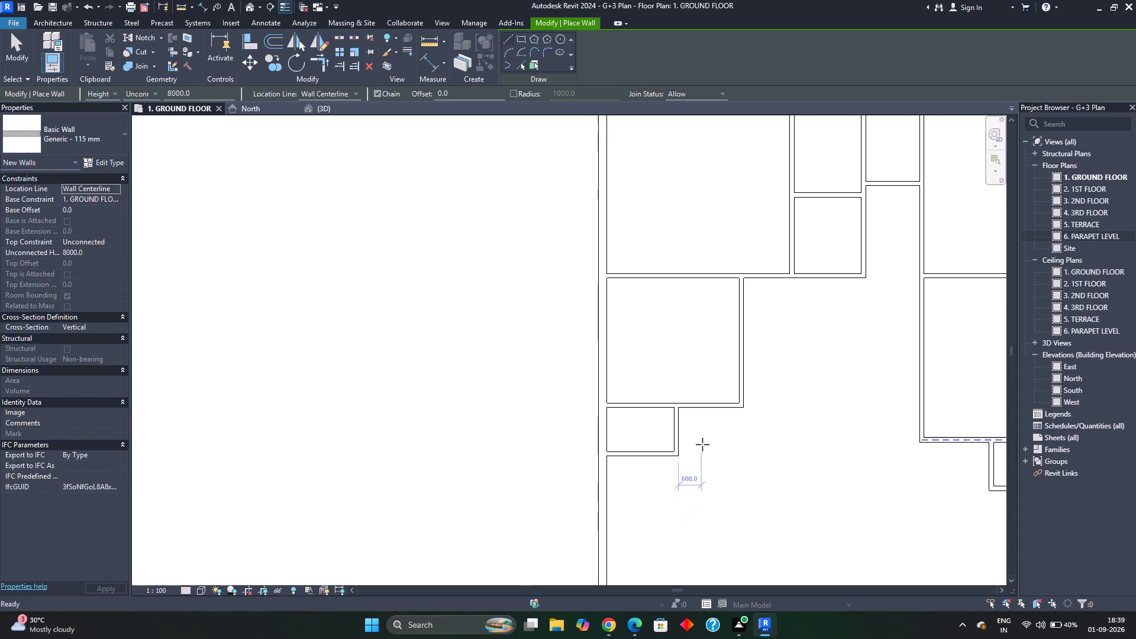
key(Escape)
Delete the west room's east and south walls and both walls of the small room below it.
middle_drag(706, 490, 713, 412)
middle_drag(720, 417, 664, 443)
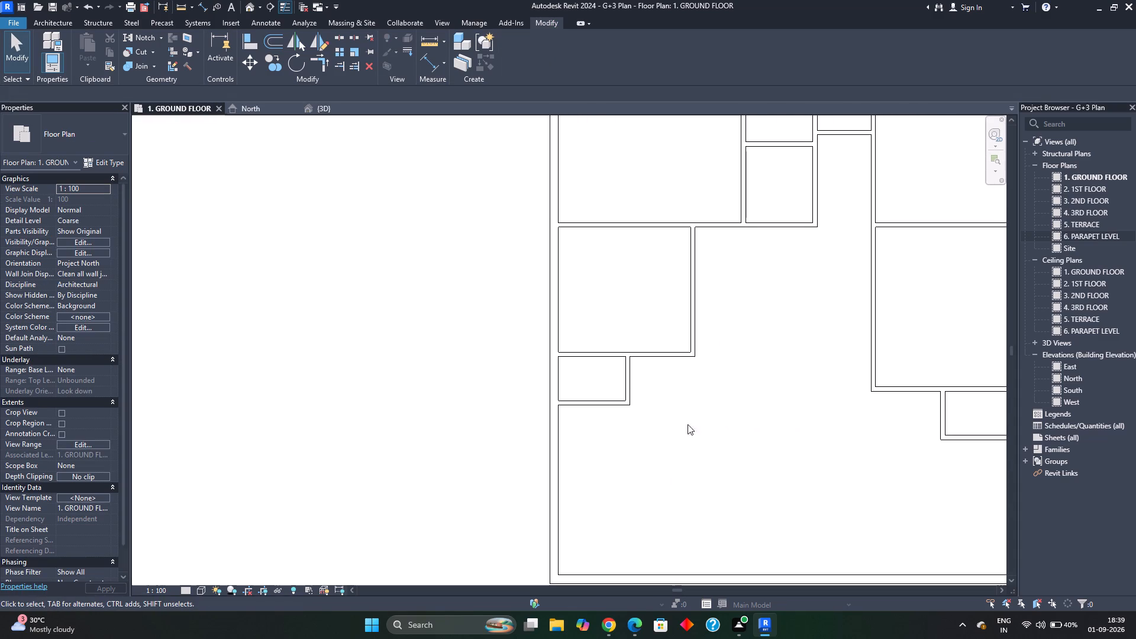
middle_drag(690, 415, 604, 459)
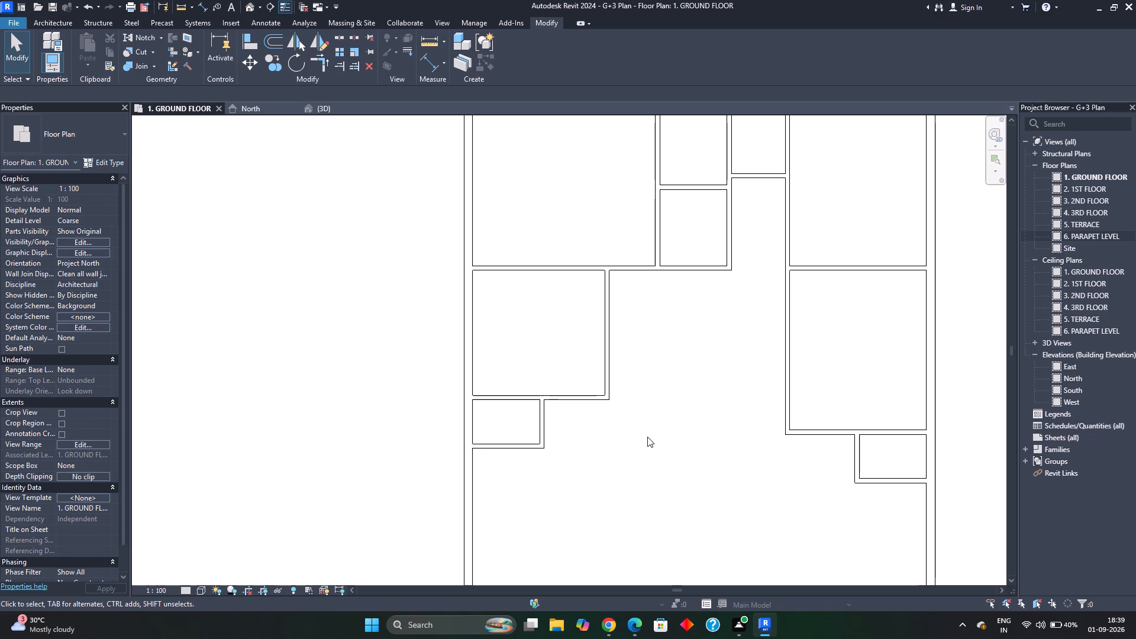
scroll(644, 448, down, 2)
middle_drag(647, 417, 651, 357)
scroll(657, 443, down, 2)
scroll(592, 366, up, 3)
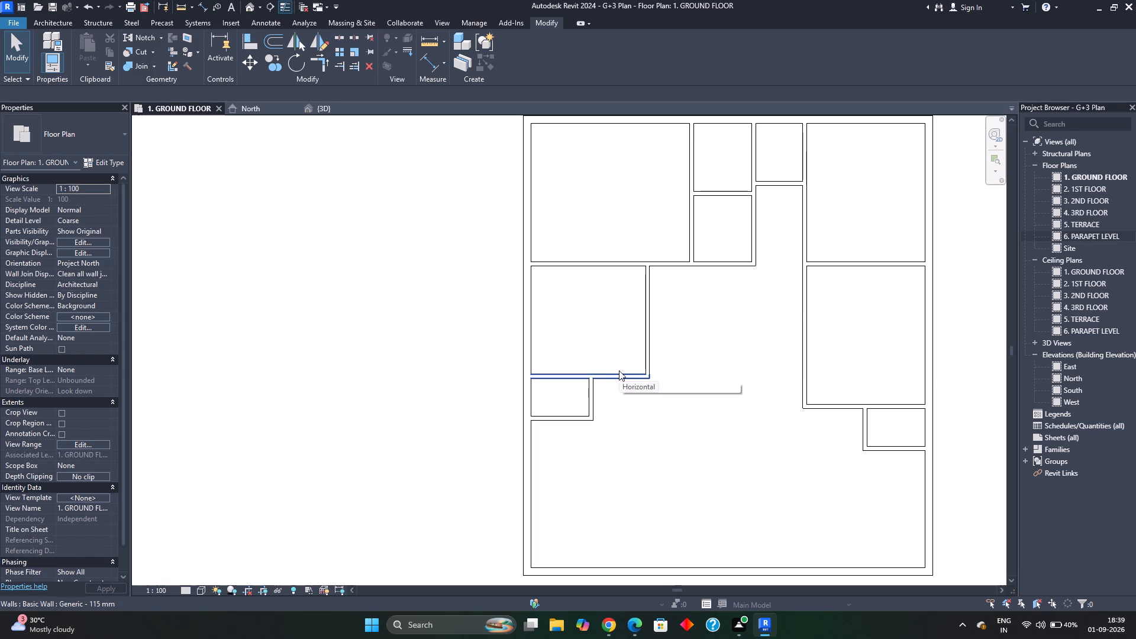
drag(660, 344, 573, 435)
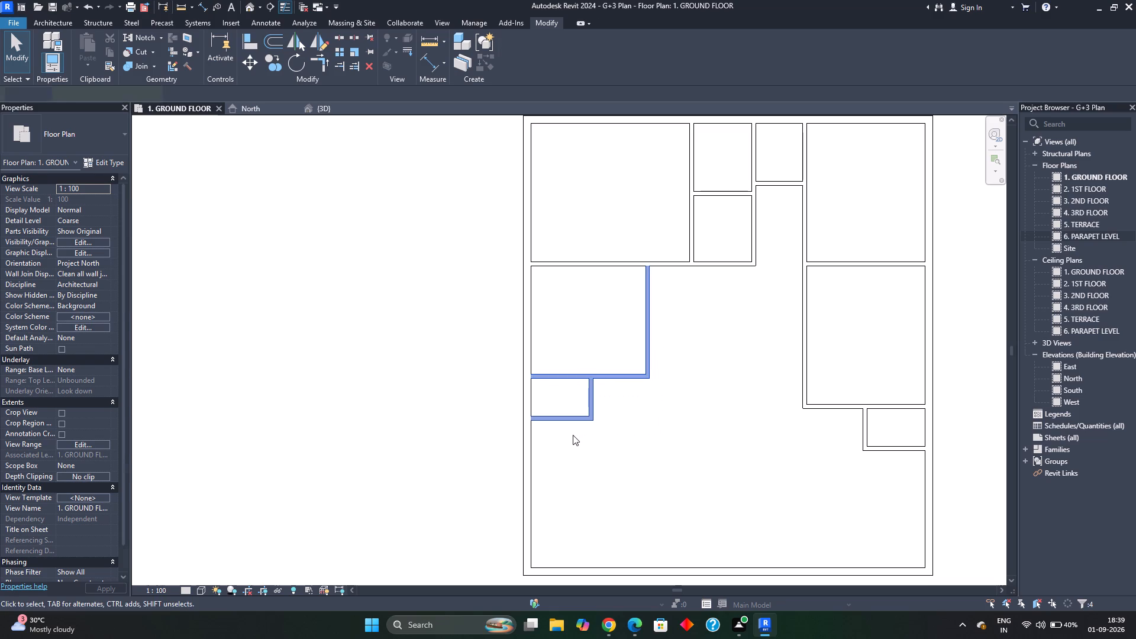
key(Delete)
Draw 115 mm small room walls: start 4' south of the northwest room on the west wall's inner face, run 6' east, and north.
text(wa)
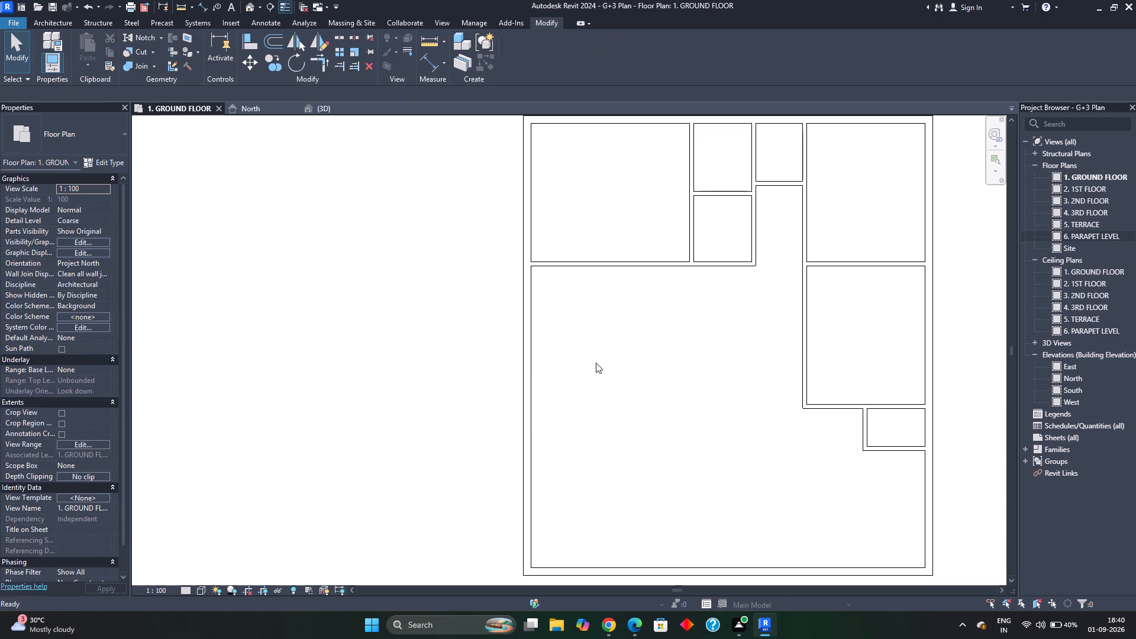
scroll(535, 275, up, 7)
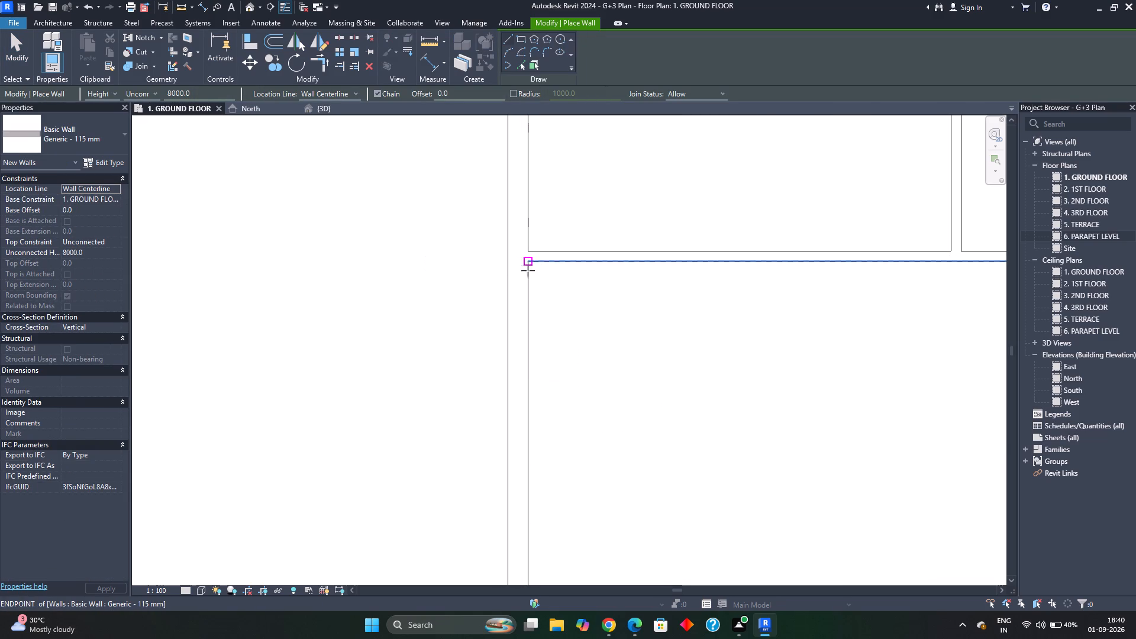
text(4')
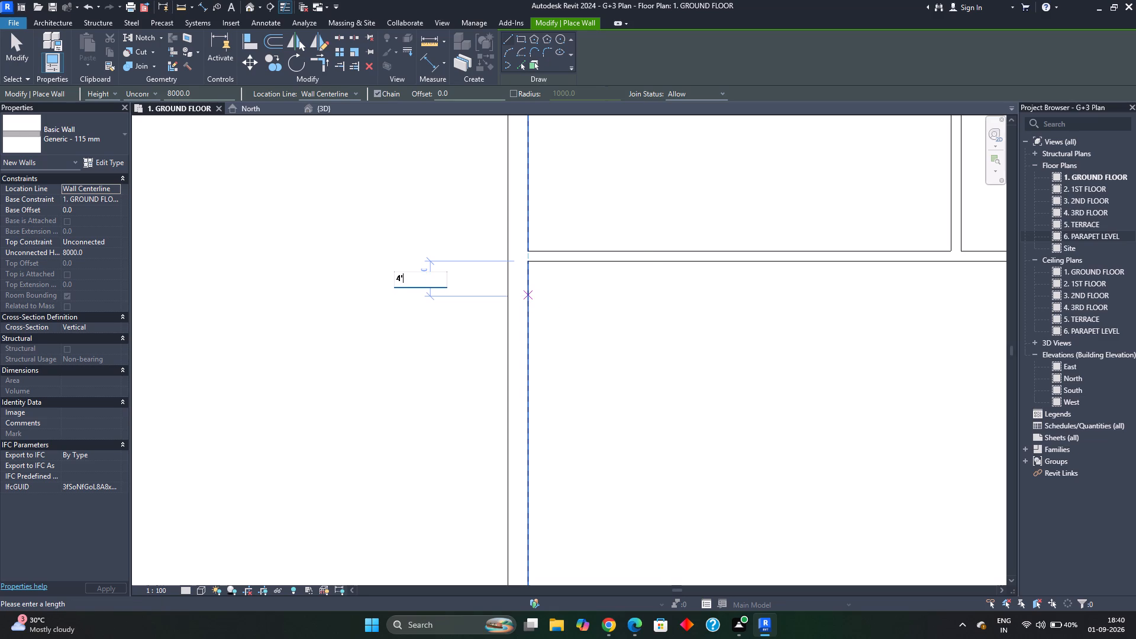
key(Return)
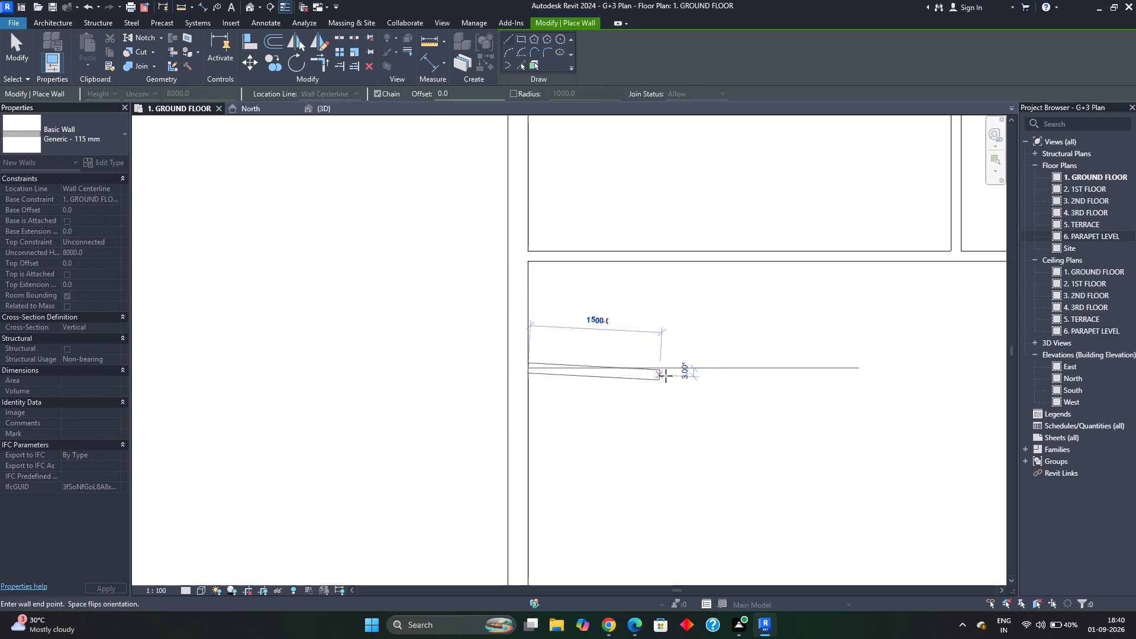
key(6)
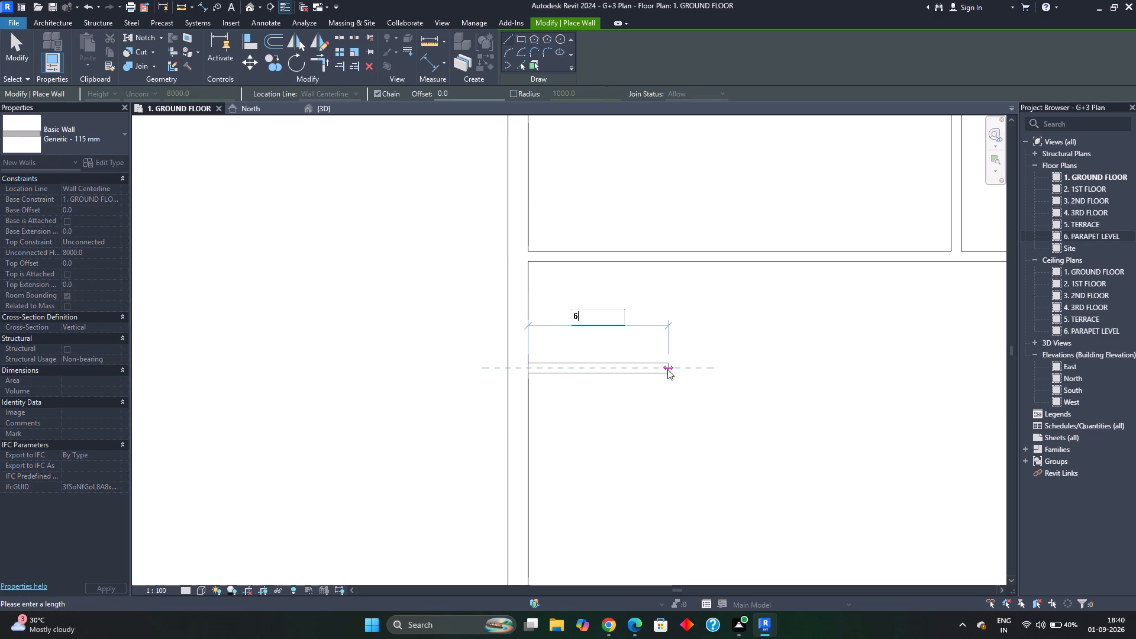
key(apostrophe)
key(Return)
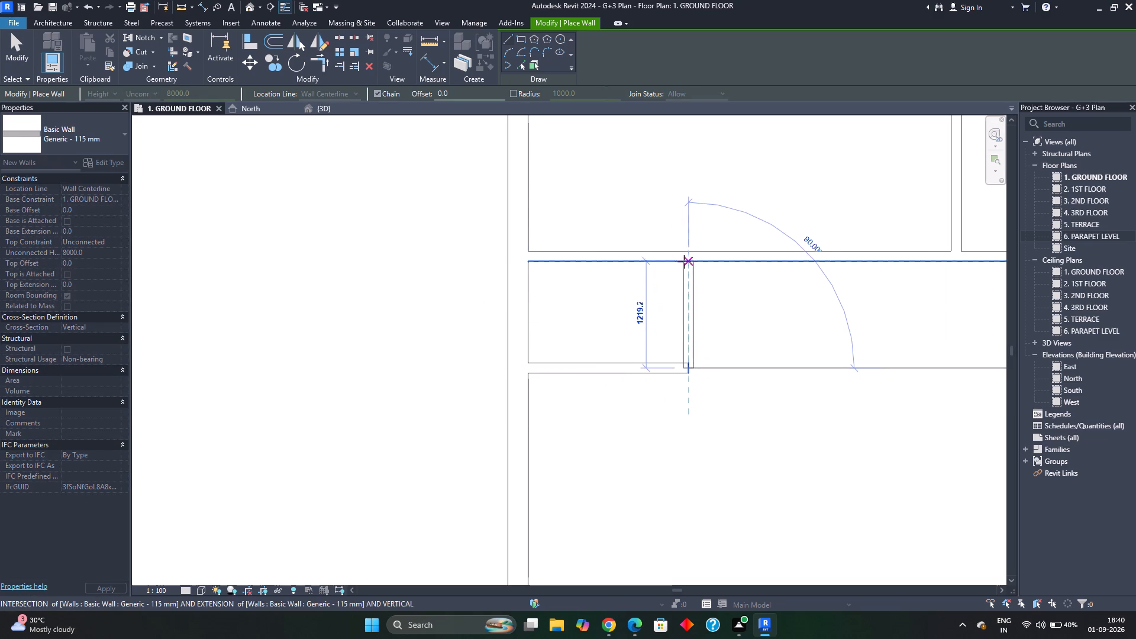
click(684, 262)
key(Escape)
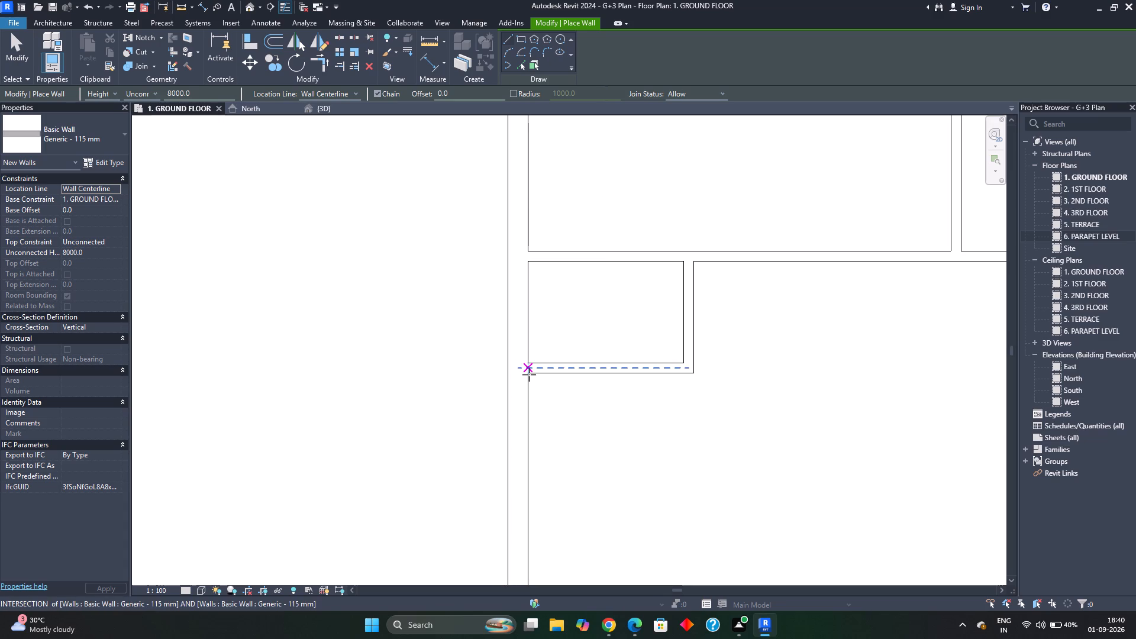
Draw 115 mm west room walls: start 11' south of the small room on the west wall, run 12' east, north, and west to the small room's corner.
middle_drag(530, 378, 540, 343)
scroll(542, 340, up, 1)
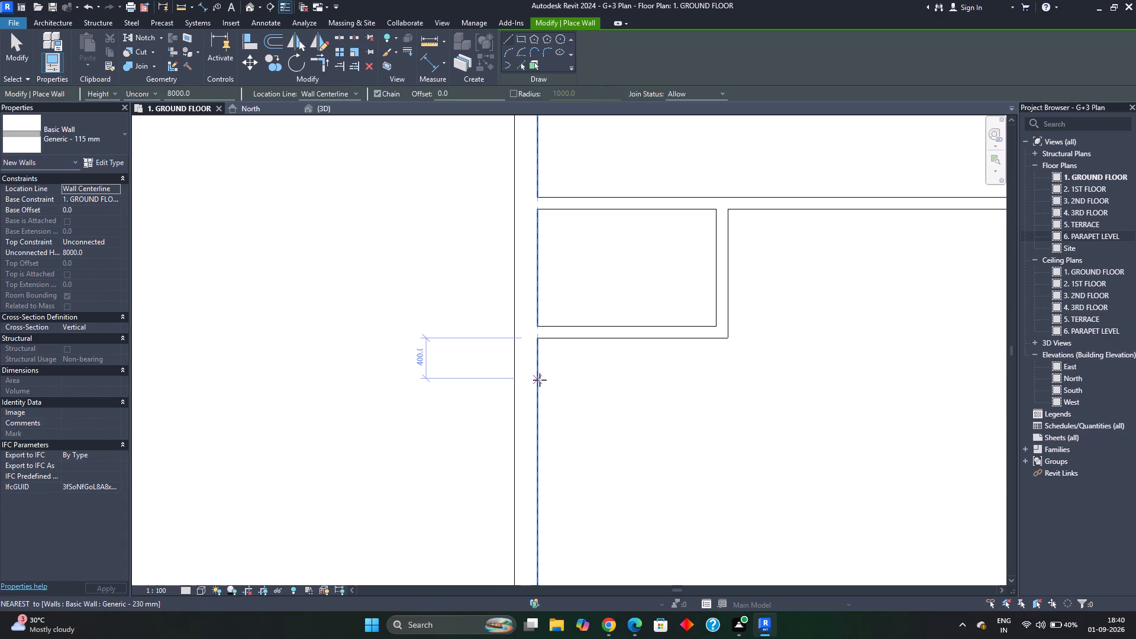
text(11')
key(Return)
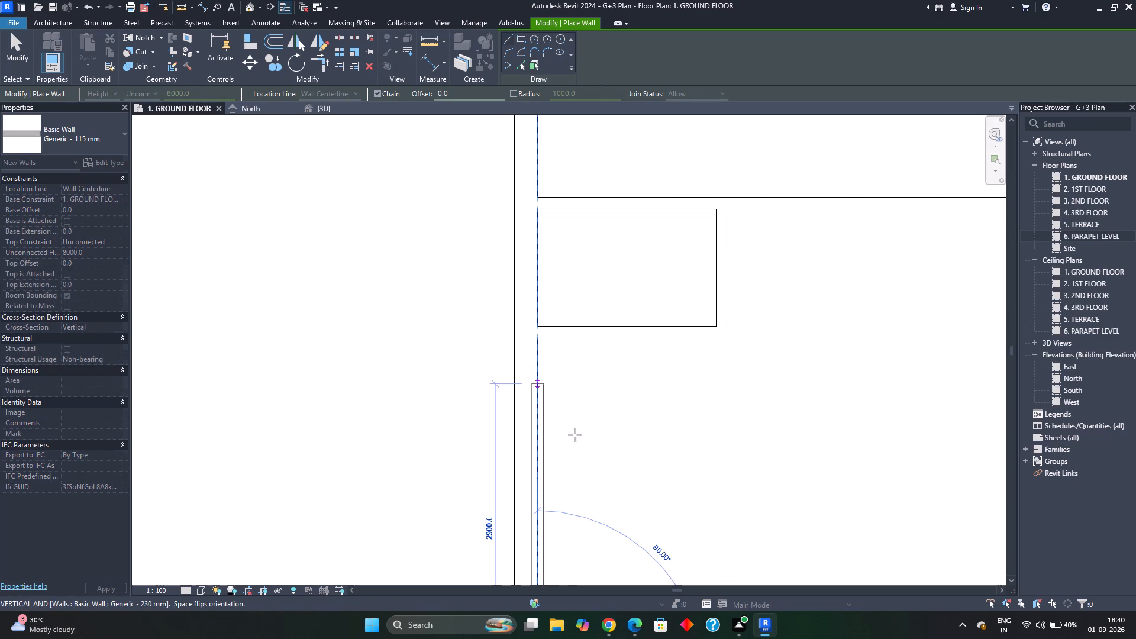
scroll(594, 454, down, 5)
middle_drag(602, 464, 611, 388)
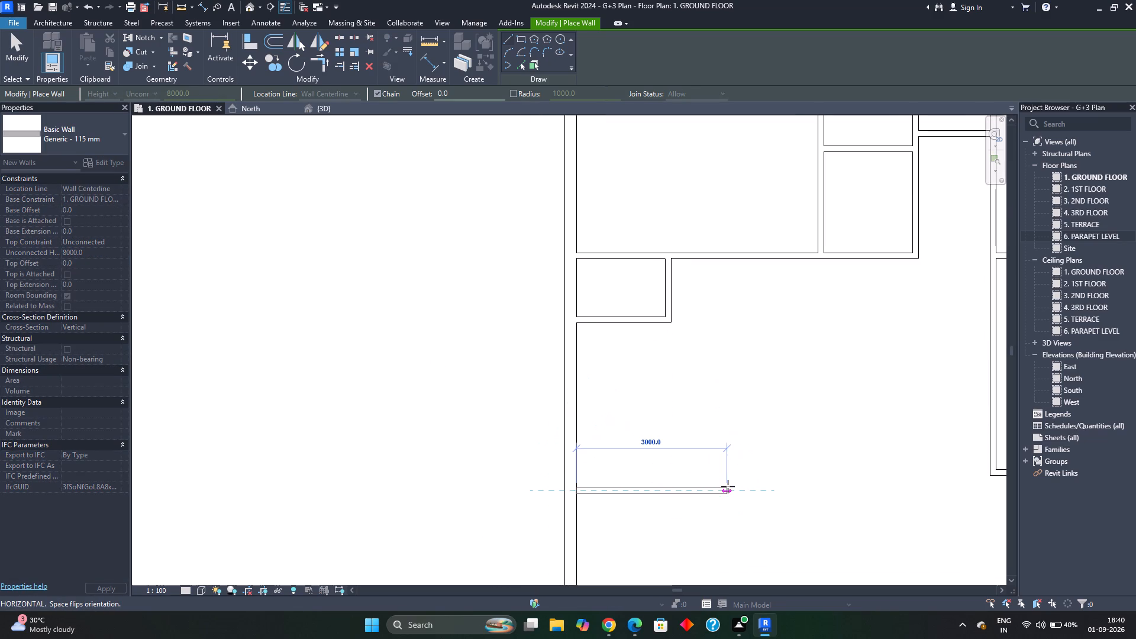
text(12)
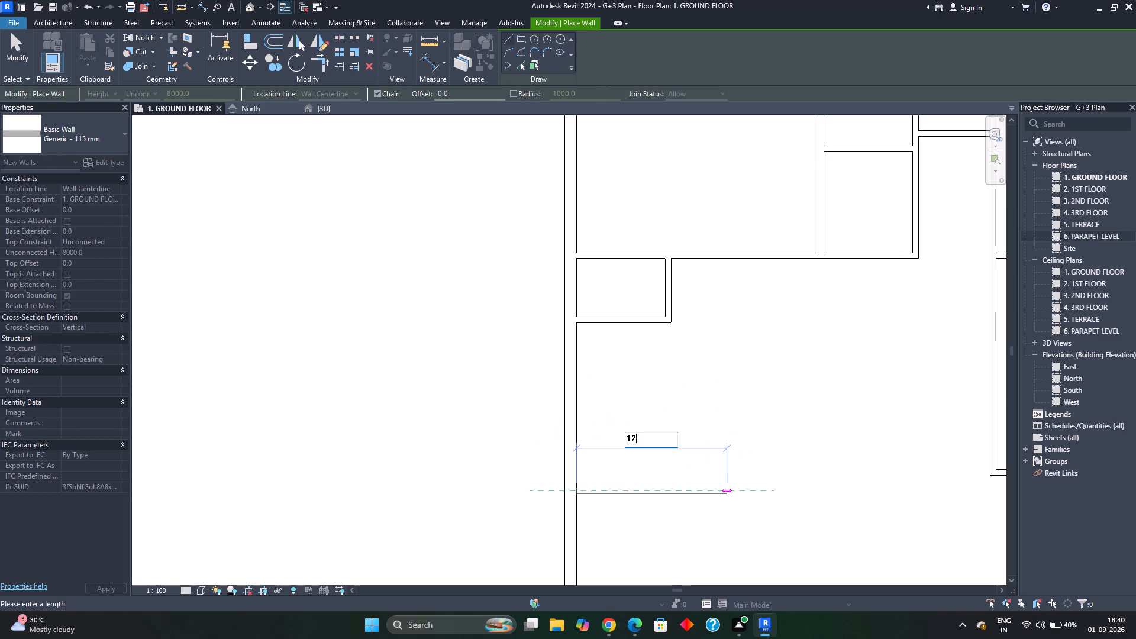
key(apostrophe)
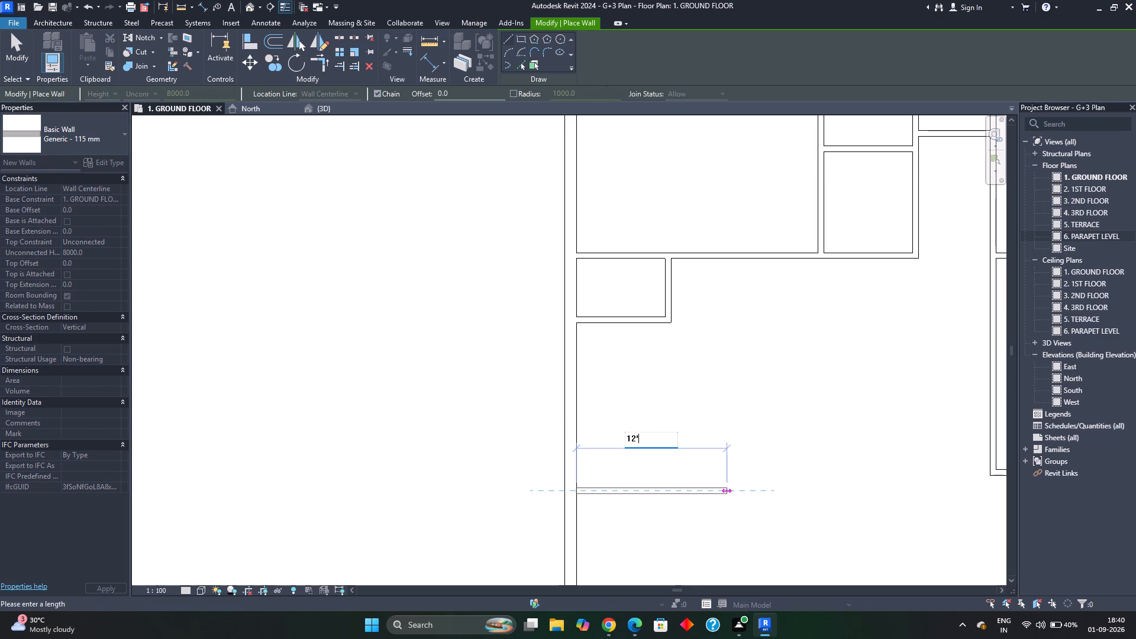
key(Return)
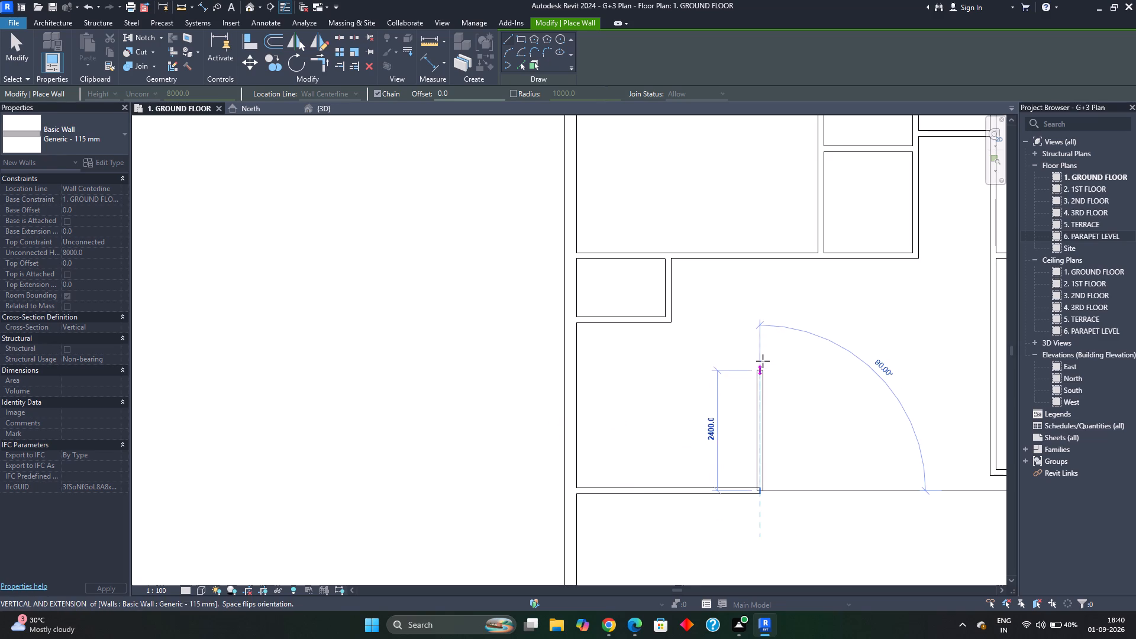
click(768, 321)
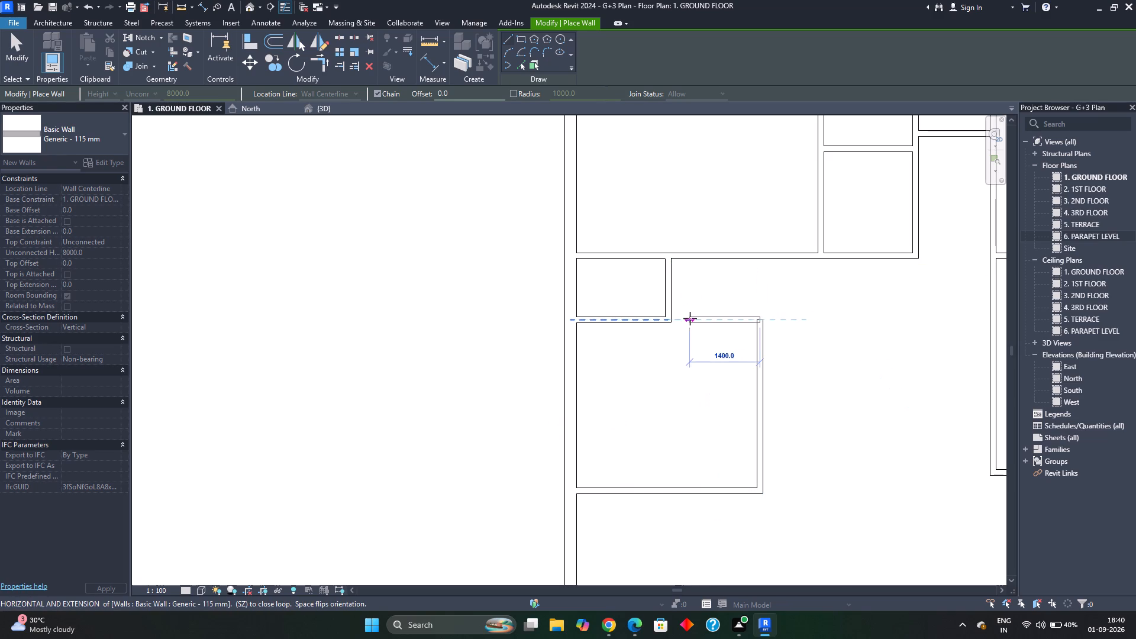
click(670, 319)
key(Escape)
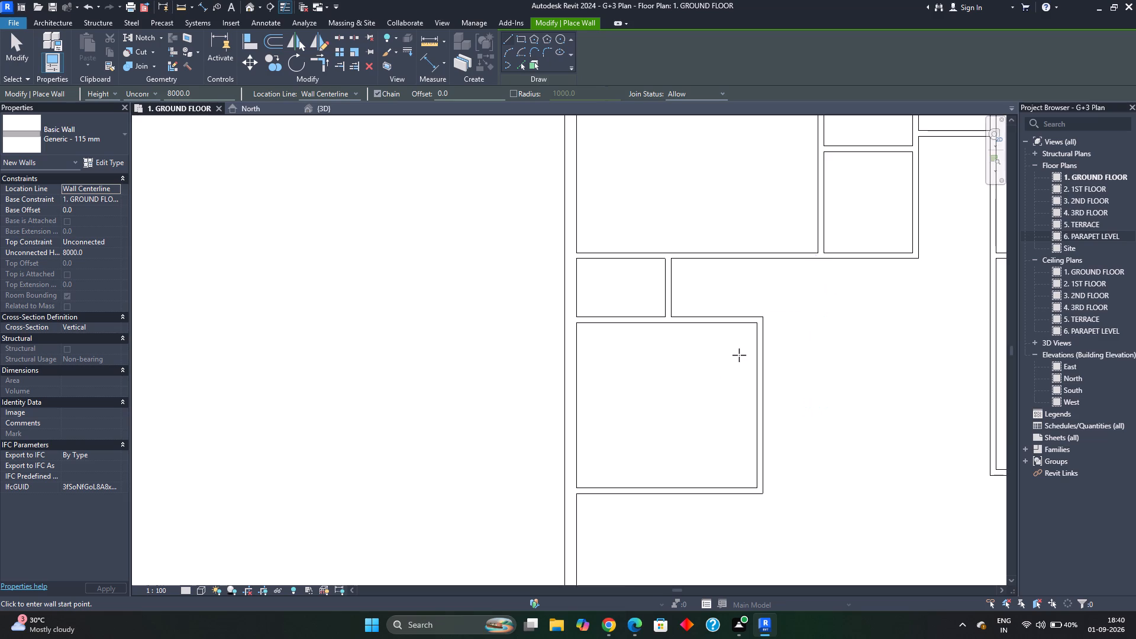
scroll(738, 364, down, 3)
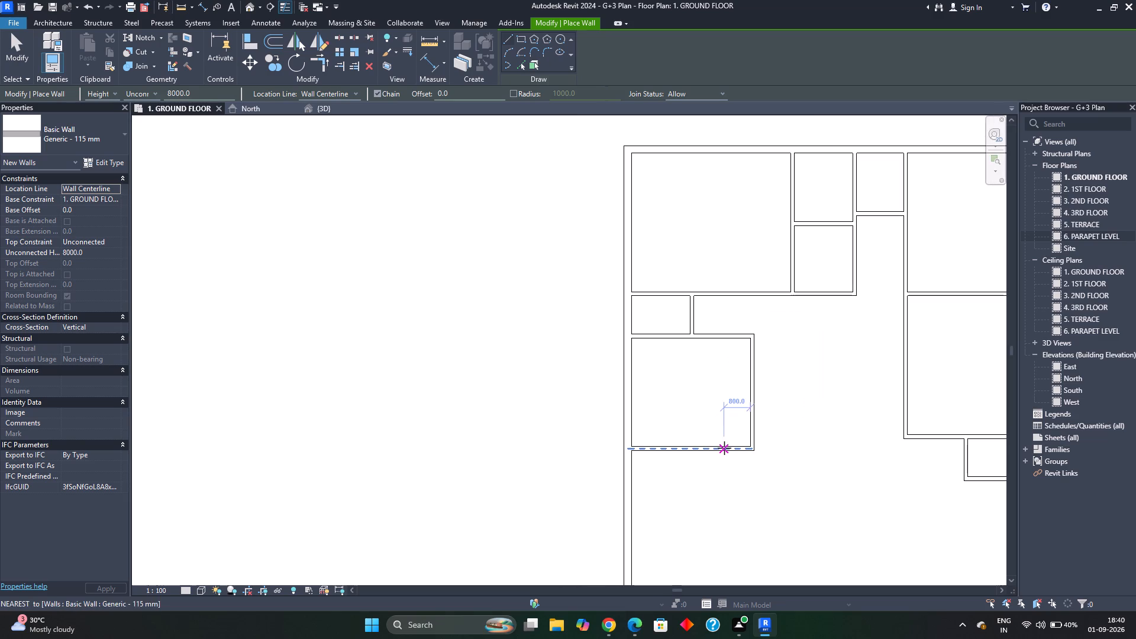
middle_drag(725, 490, 737, 390)
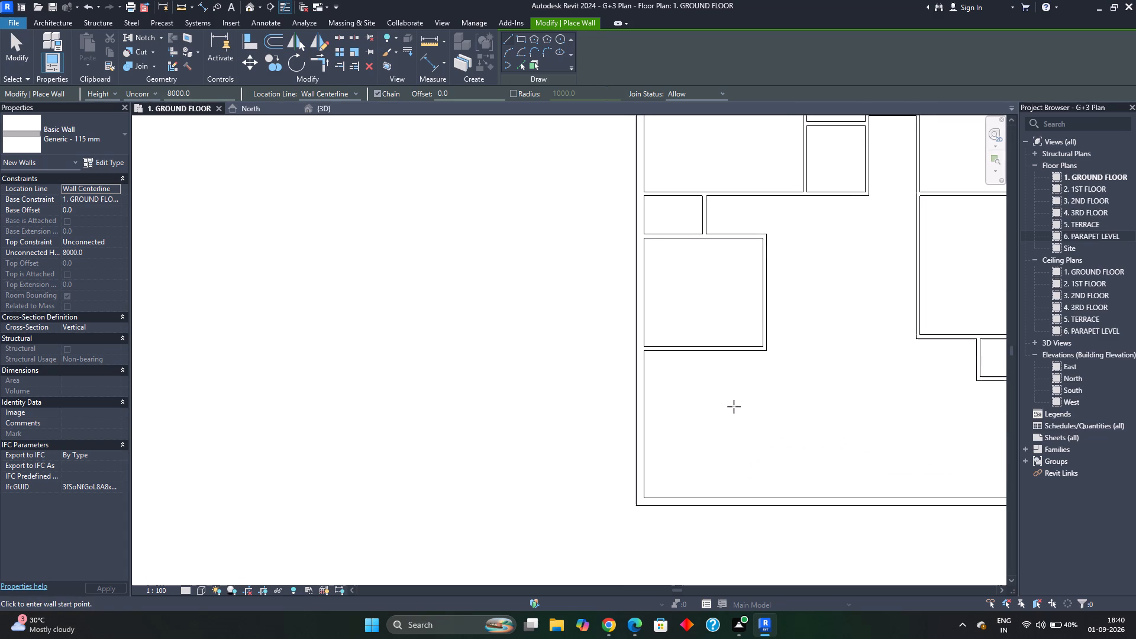
middle_drag(748, 393, 605, 437)
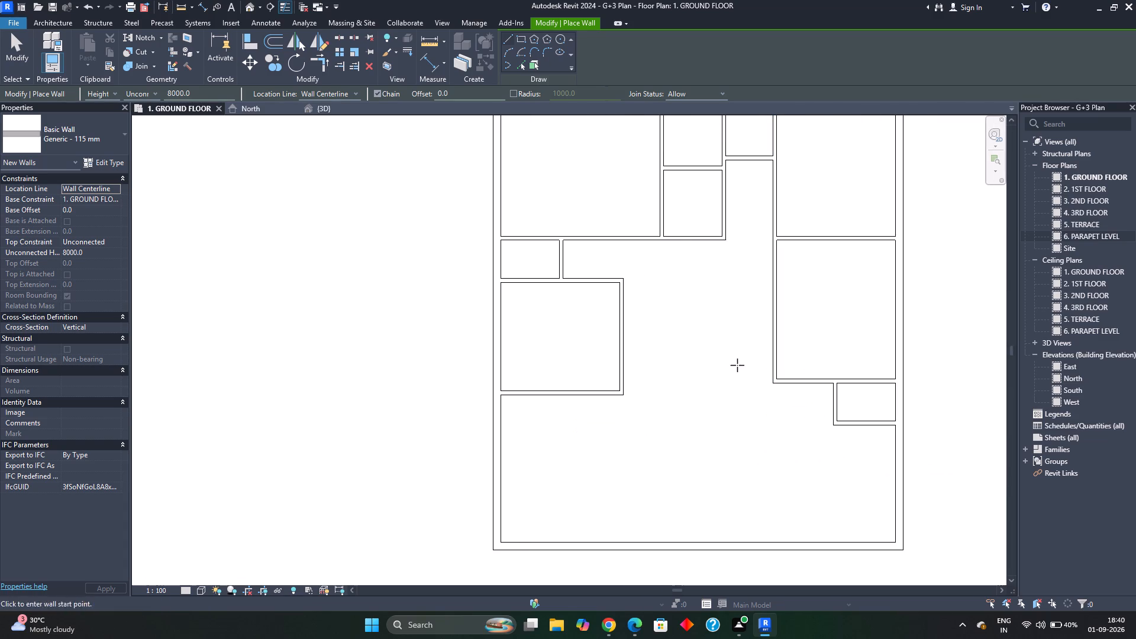
key(Escape)
key(Escape)
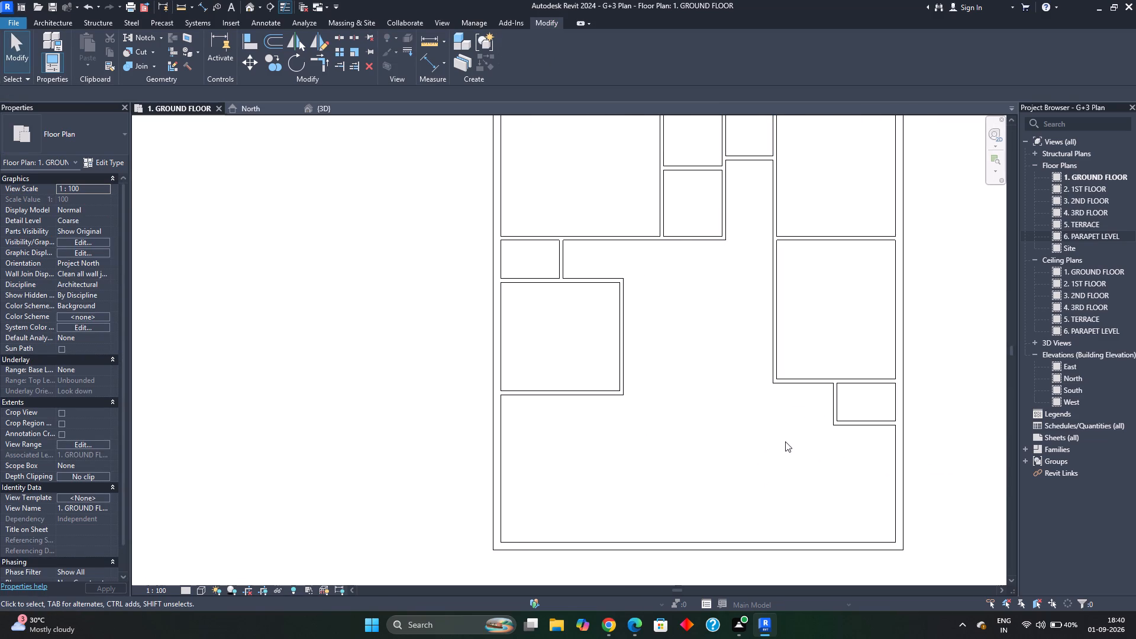
Delete the south wall of the small room along the east wall.
middle_drag(711, 396, 709, 442)
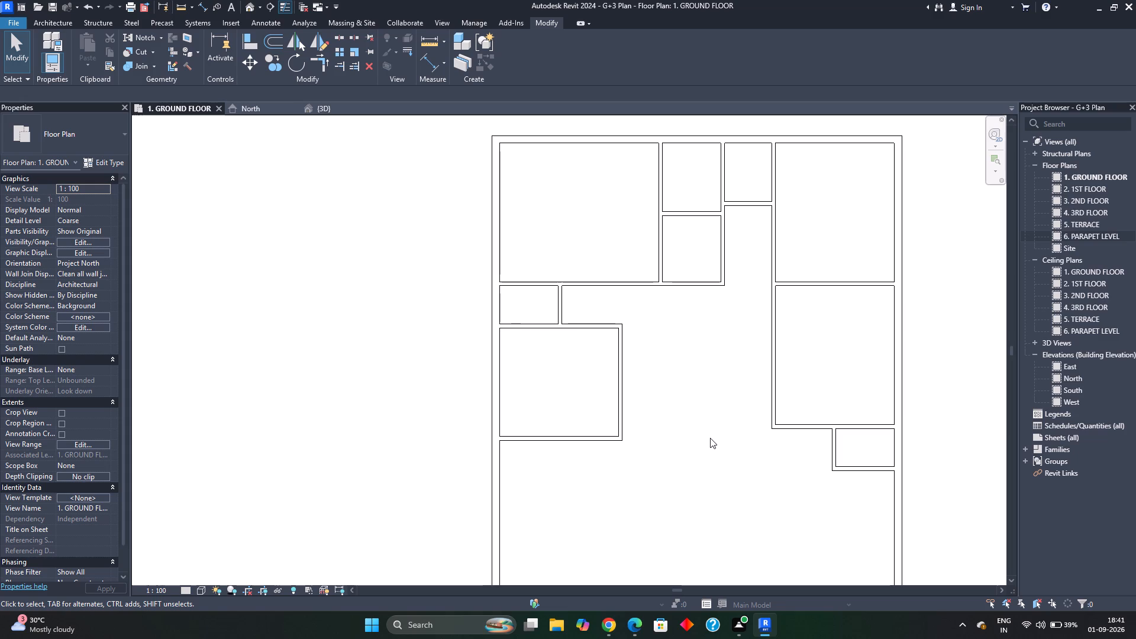
scroll(722, 457, down, 2)
middle_drag(753, 464, 781, 446)
scroll(739, 482, down, 2)
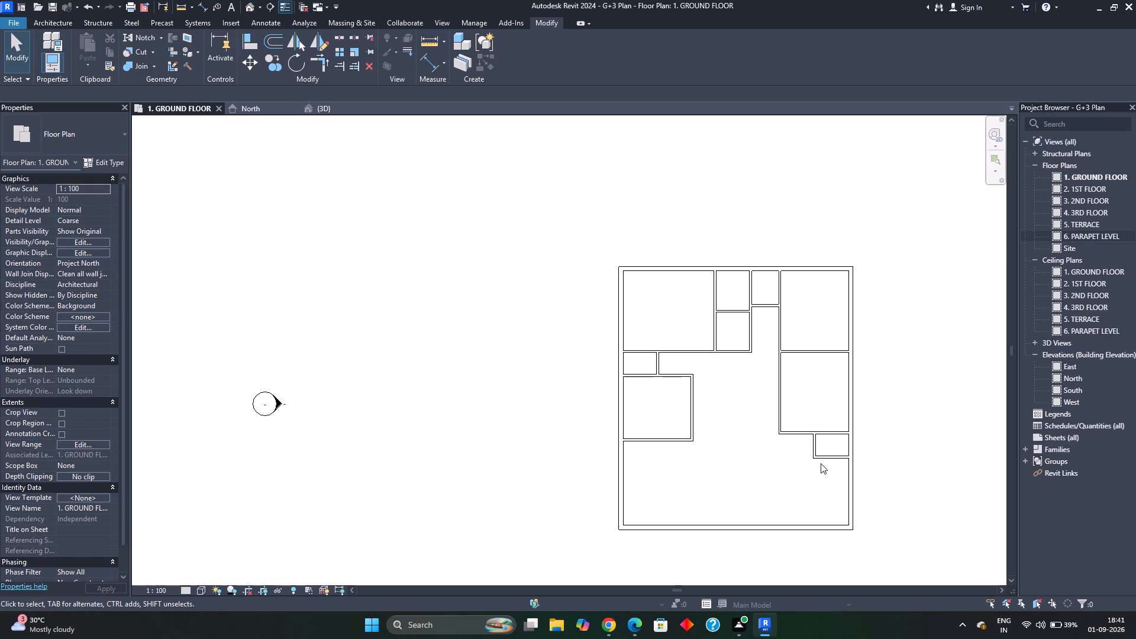
scroll(814, 460, up, 1)
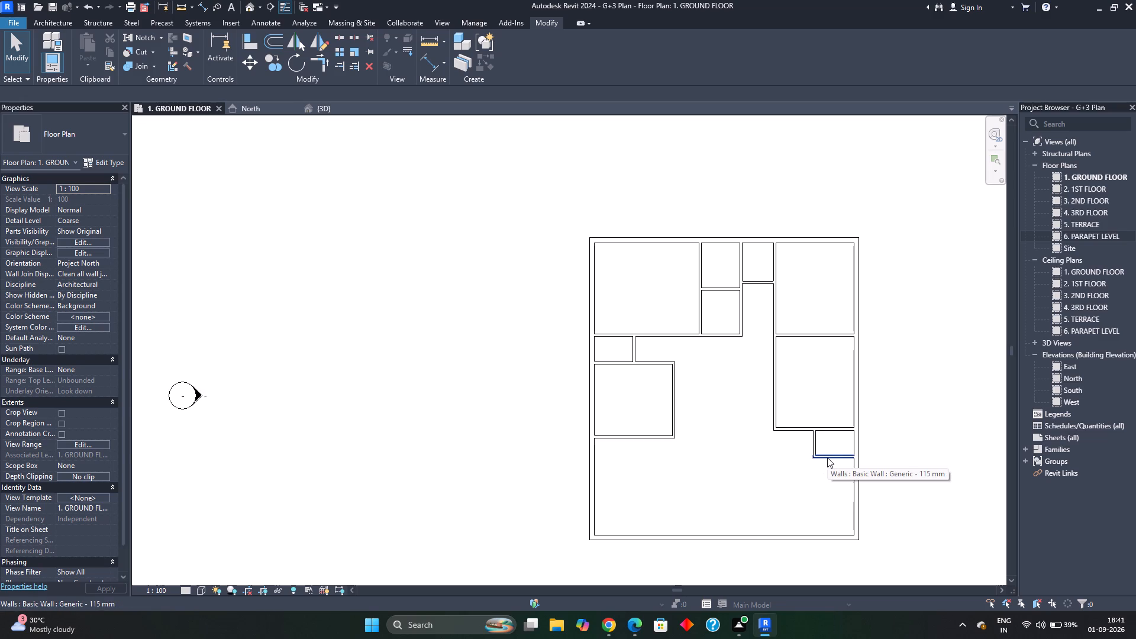
click(827, 457)
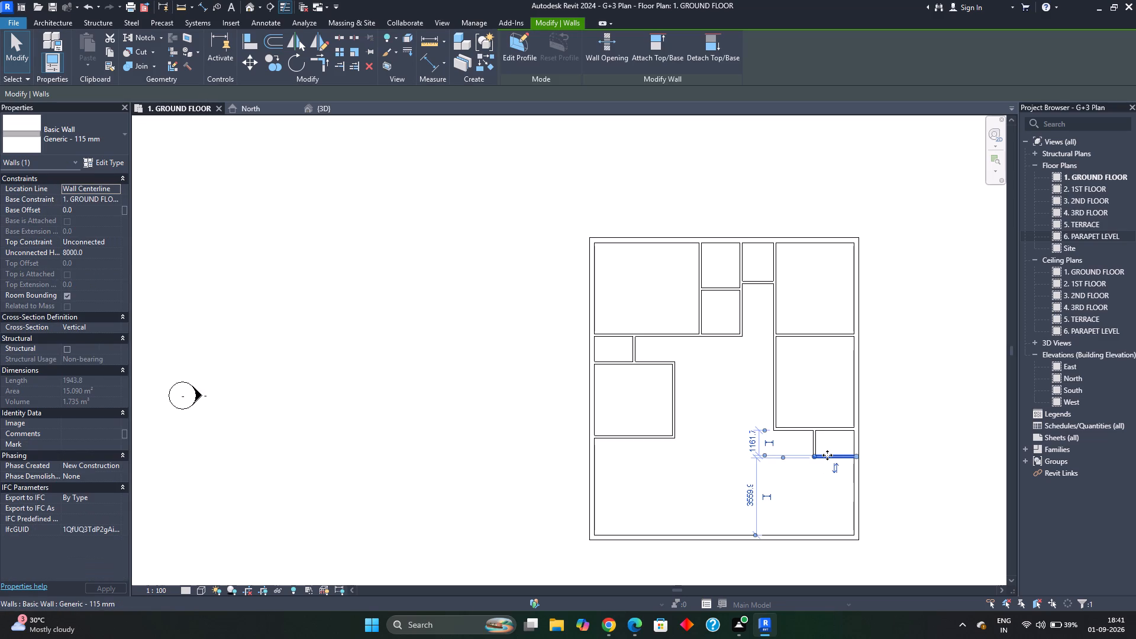
key(BackSpace)
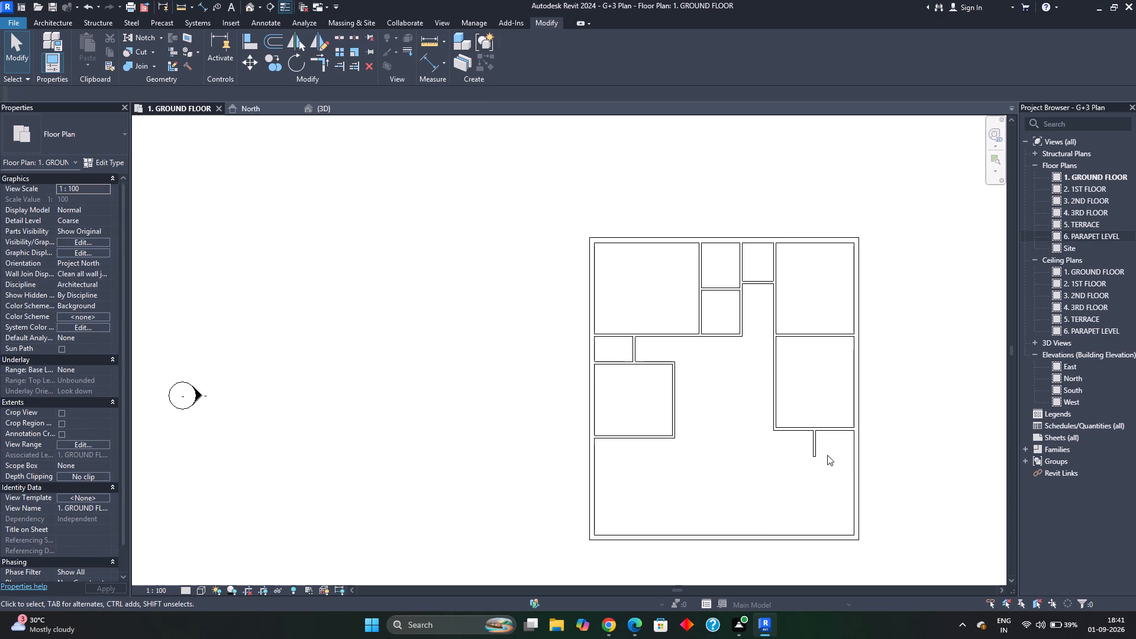
Draw a Generic - 230 mm wall from the short stub wall's south end east to the east exterior wall, closing the small room.
scroll(827, 455, up, 4)
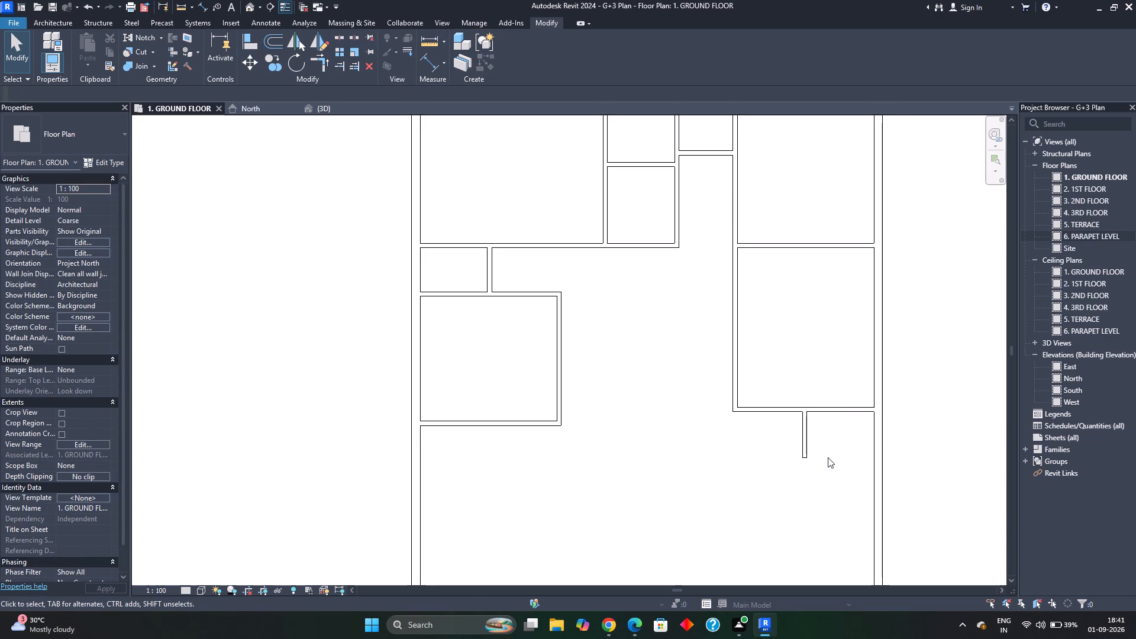
text(wa)
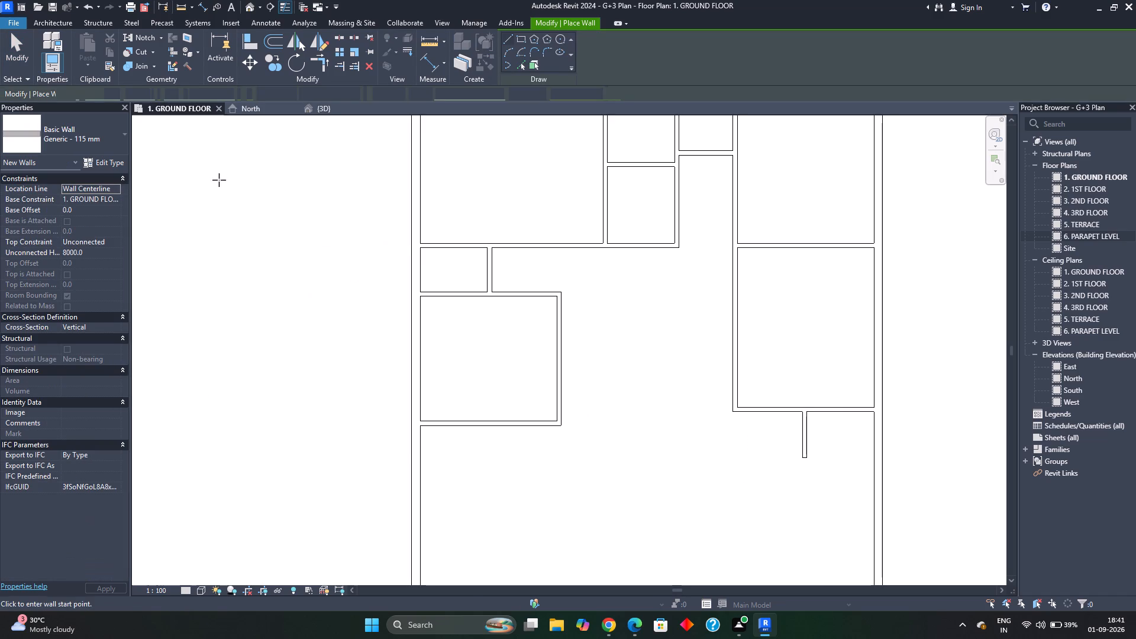
click(111, 138)
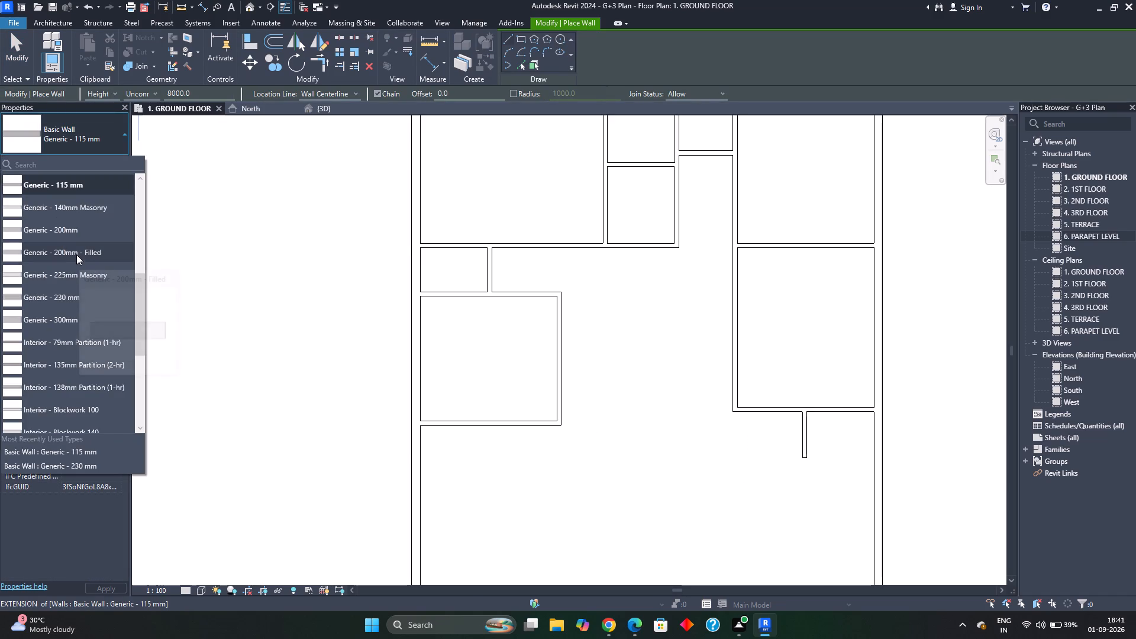
click(67, 294)
scroll(829, 558, up, 2)
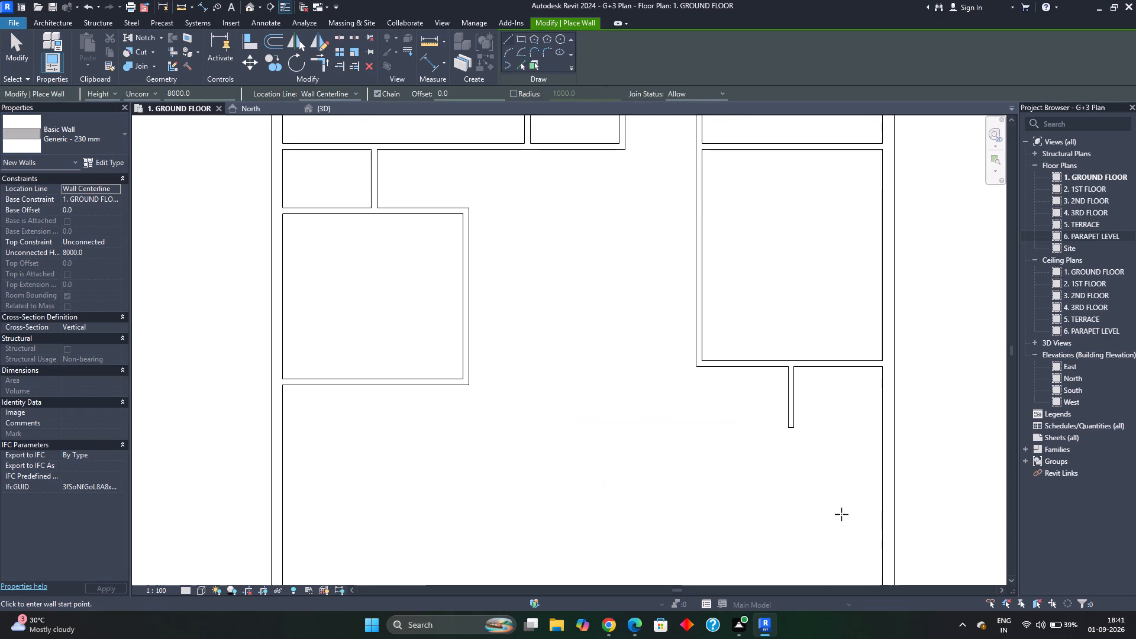
click(792, 428)
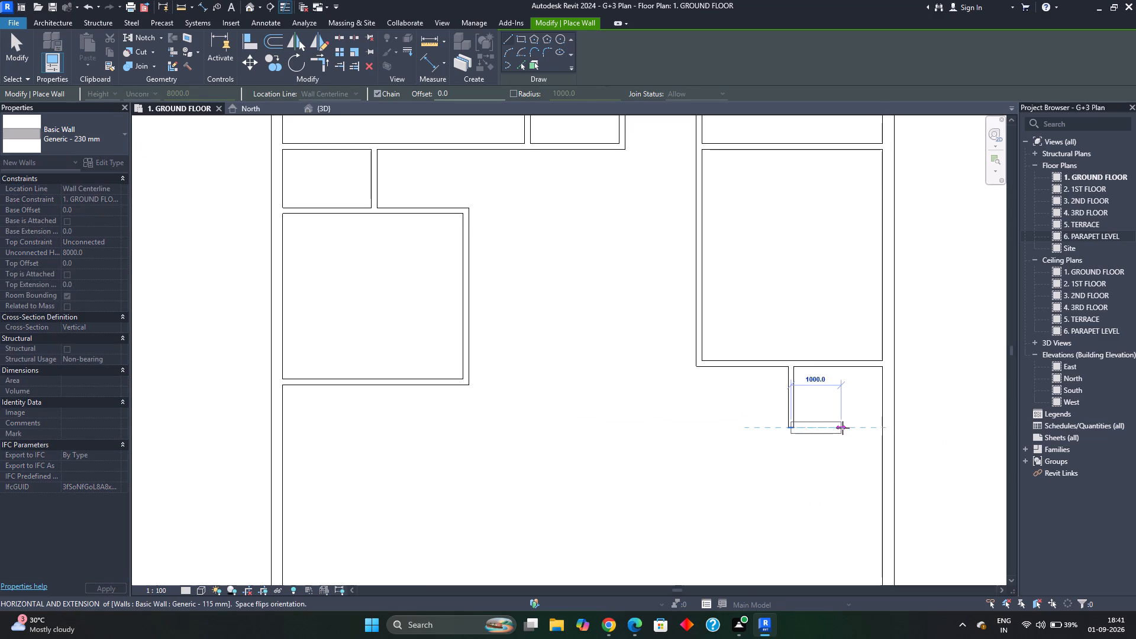
click(880, 427)
key(Escape)
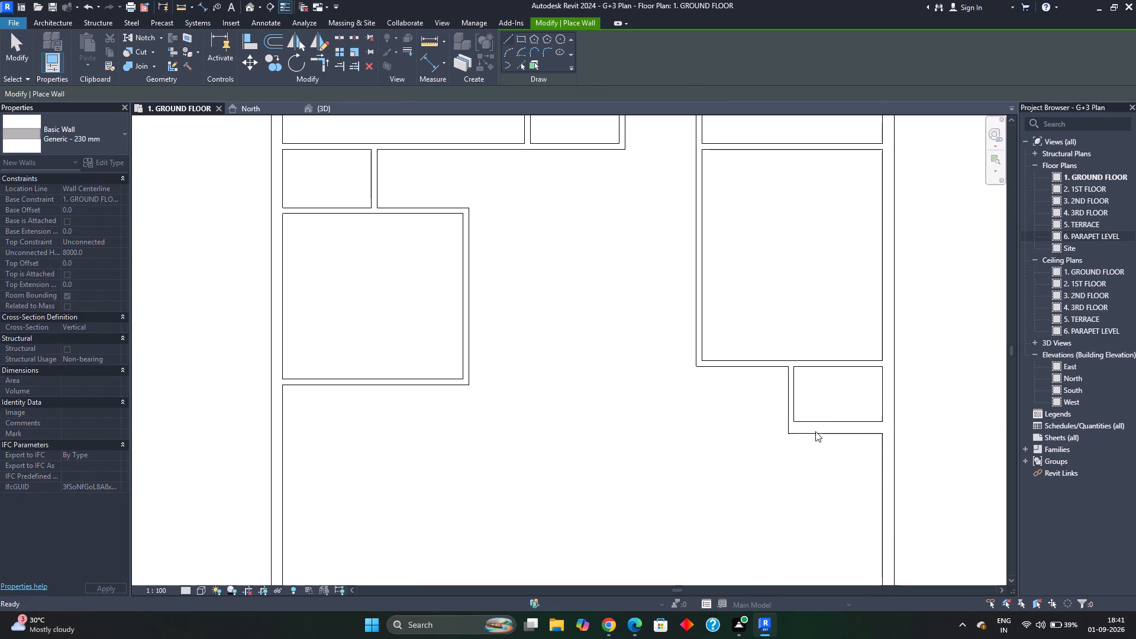
key(Escape)
Extend the west end of the small room's 230 mm south wall westward, past the line of the east room's west wall.
drag(828, 411, 812, 443)
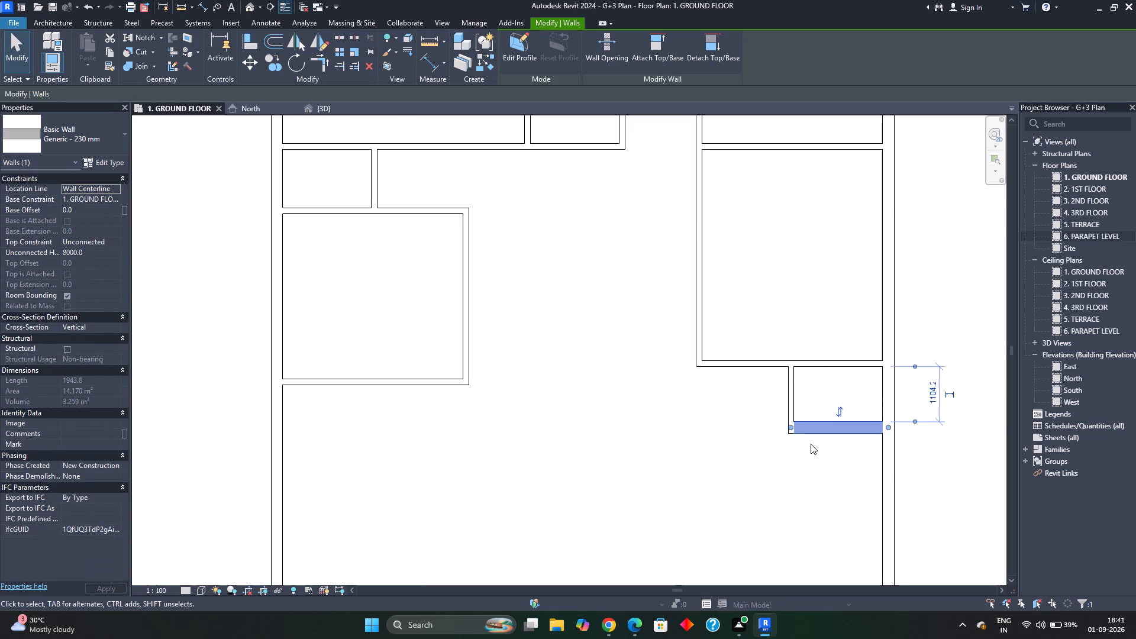
drag(790, 426, 608, 431)
scroll(625, 446, down, 3)
key(Escape)
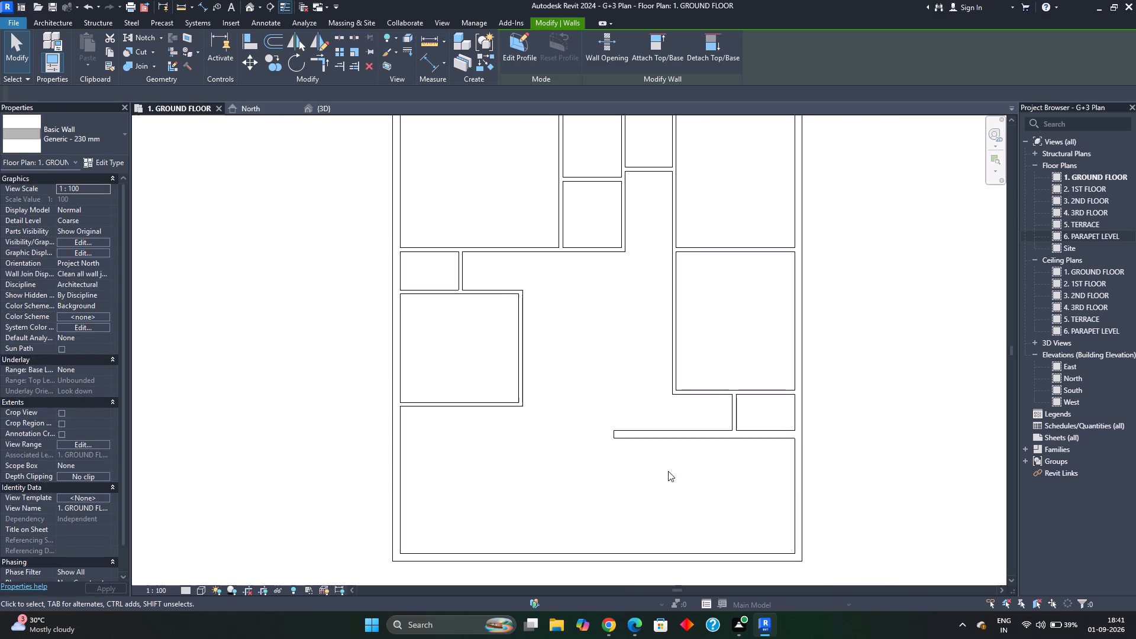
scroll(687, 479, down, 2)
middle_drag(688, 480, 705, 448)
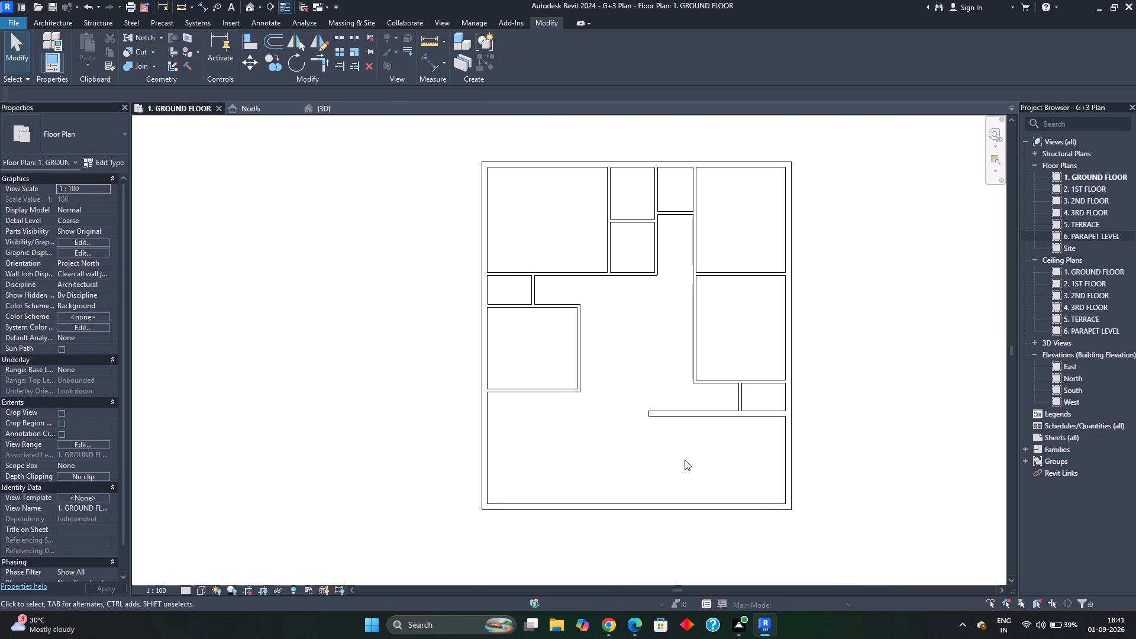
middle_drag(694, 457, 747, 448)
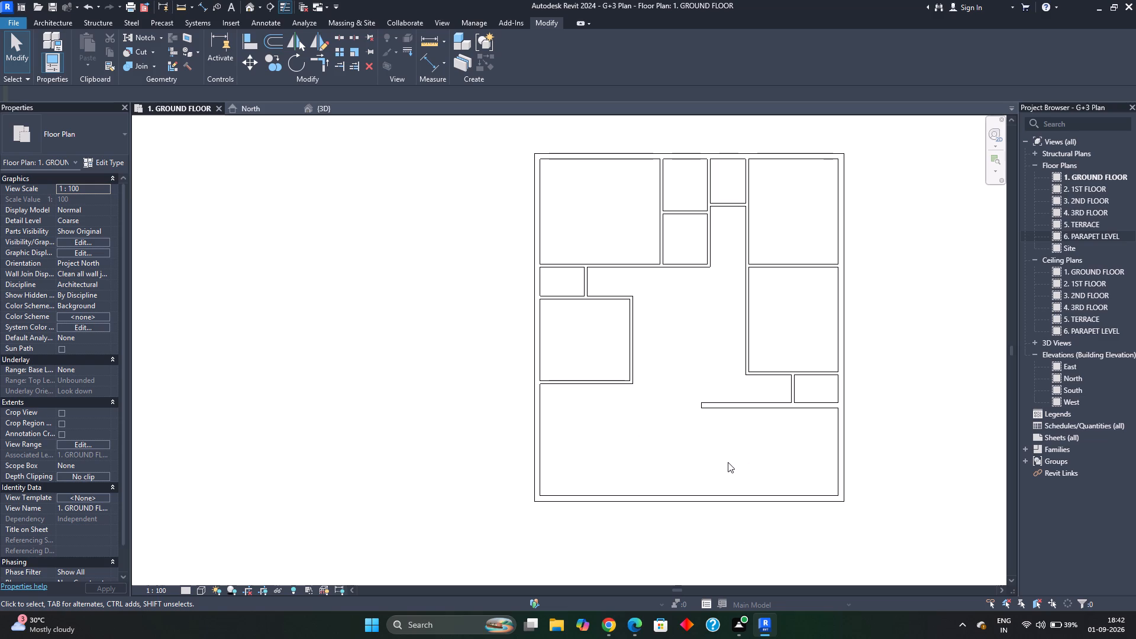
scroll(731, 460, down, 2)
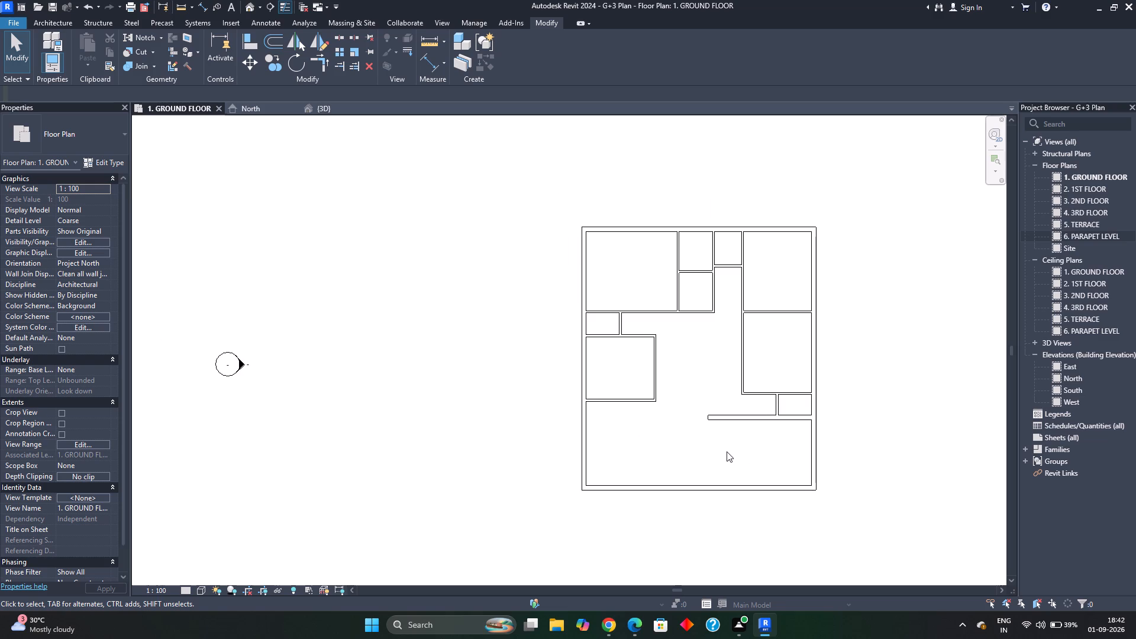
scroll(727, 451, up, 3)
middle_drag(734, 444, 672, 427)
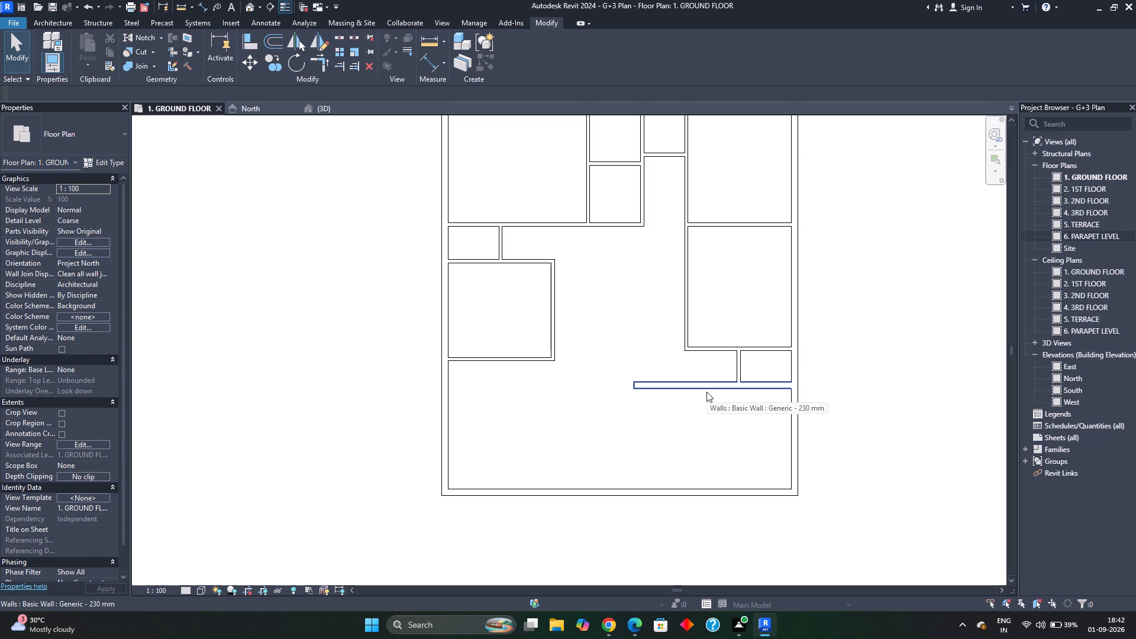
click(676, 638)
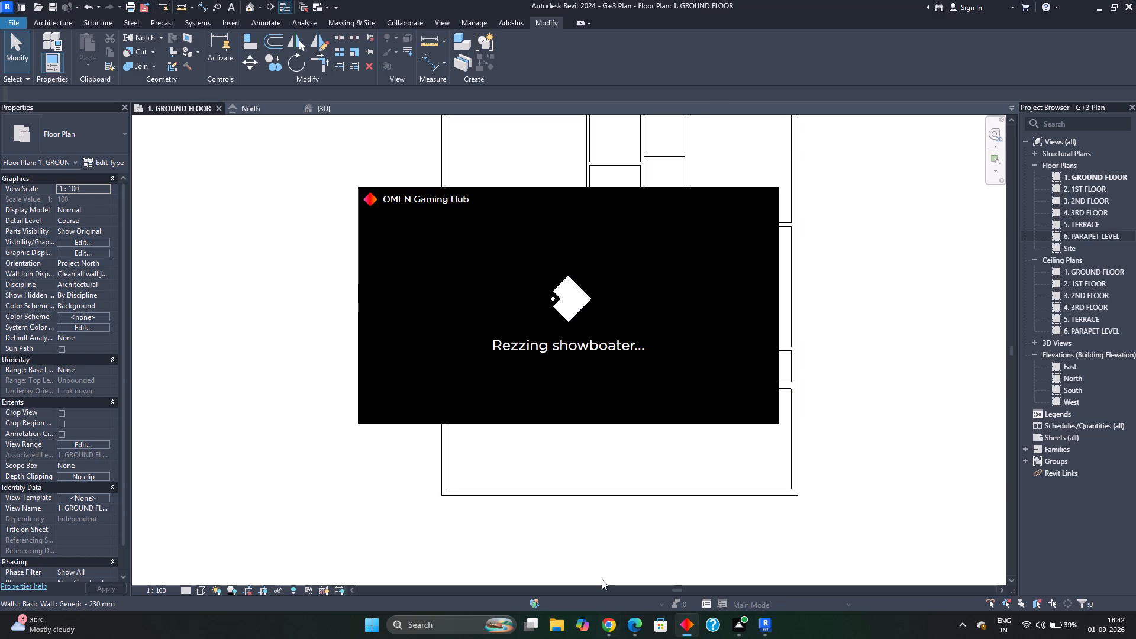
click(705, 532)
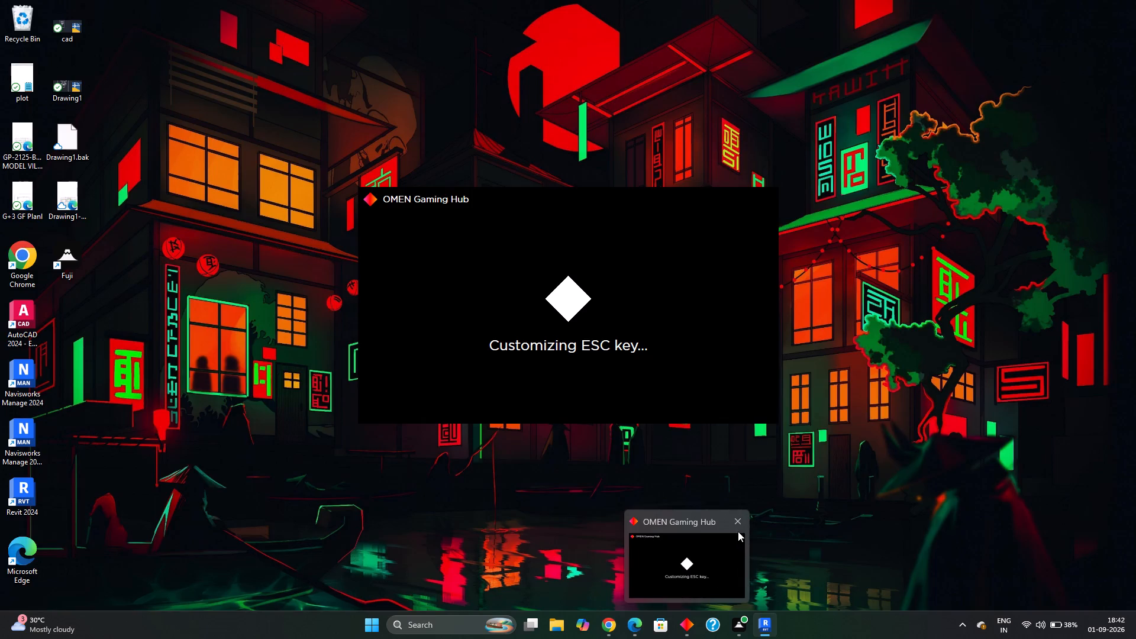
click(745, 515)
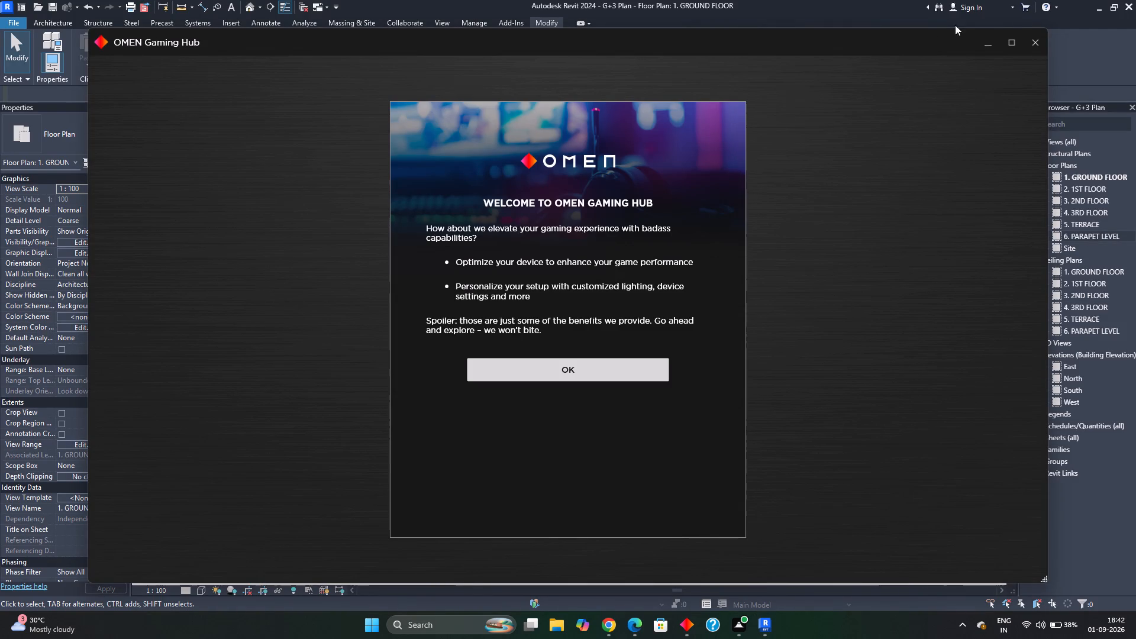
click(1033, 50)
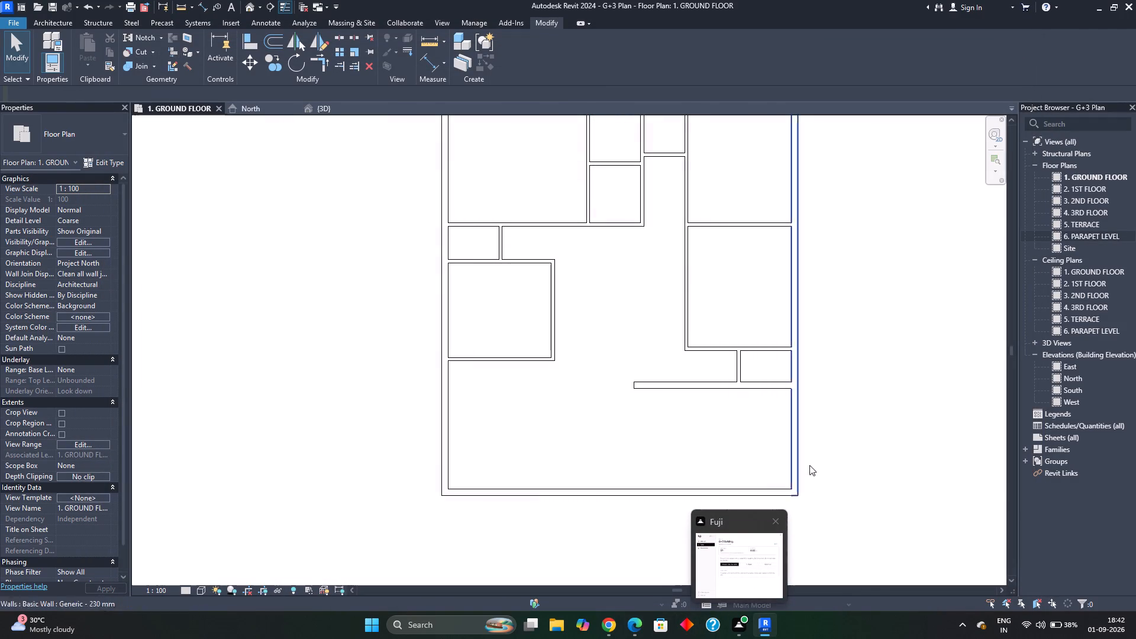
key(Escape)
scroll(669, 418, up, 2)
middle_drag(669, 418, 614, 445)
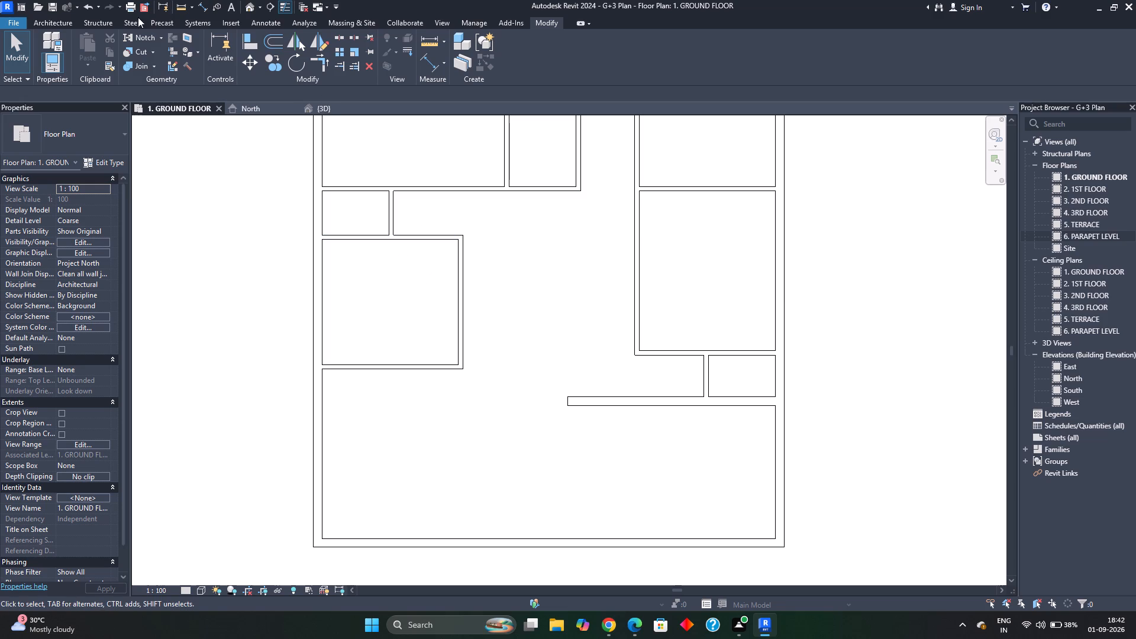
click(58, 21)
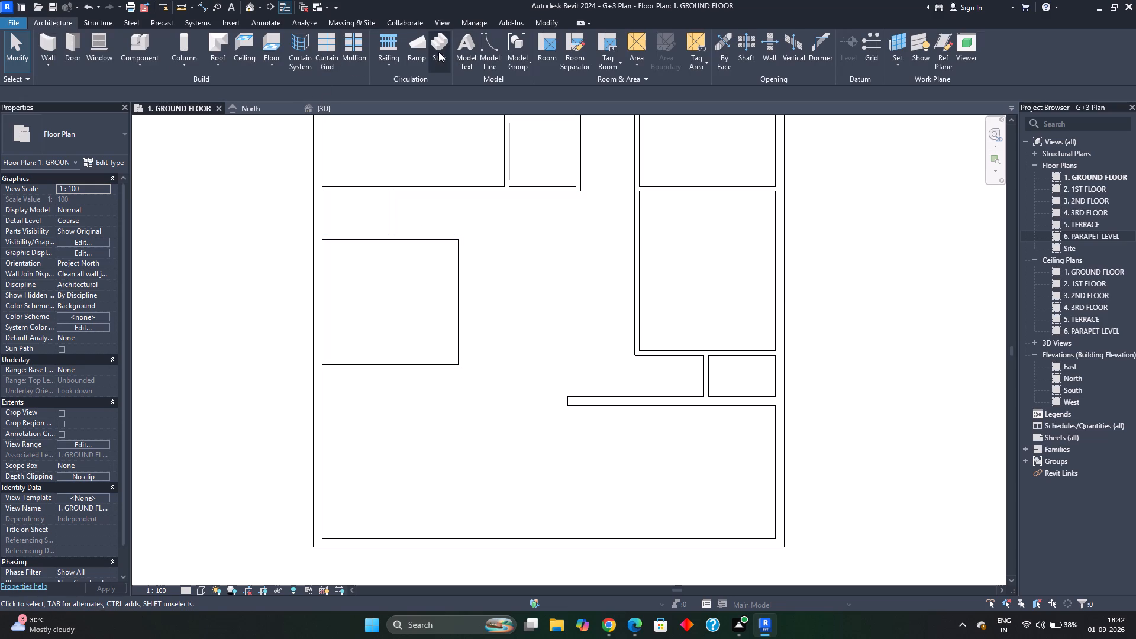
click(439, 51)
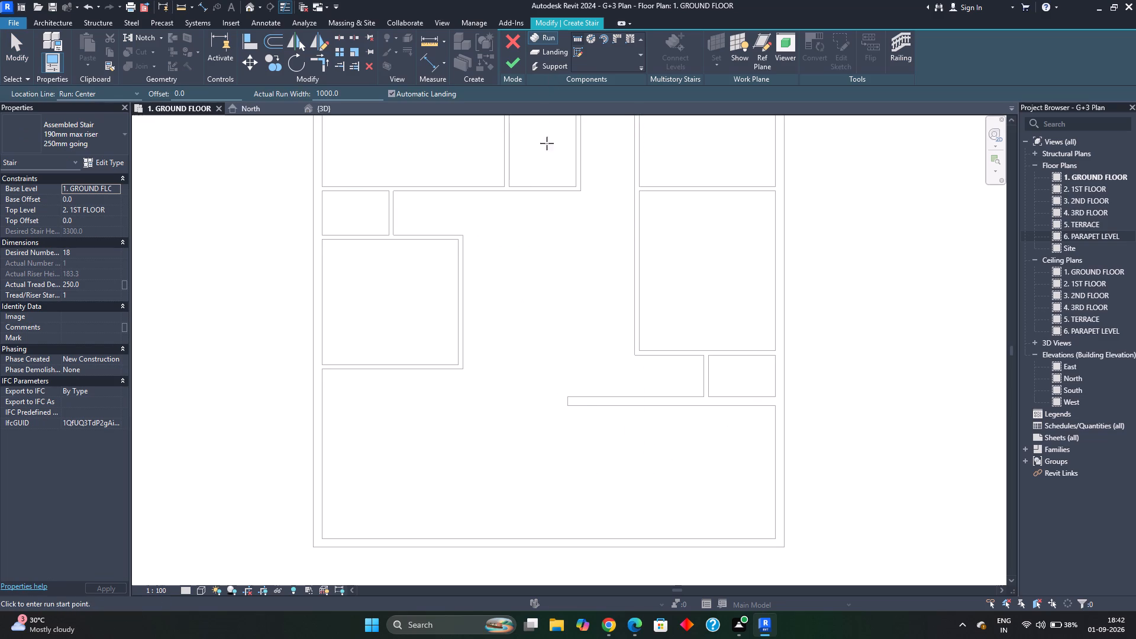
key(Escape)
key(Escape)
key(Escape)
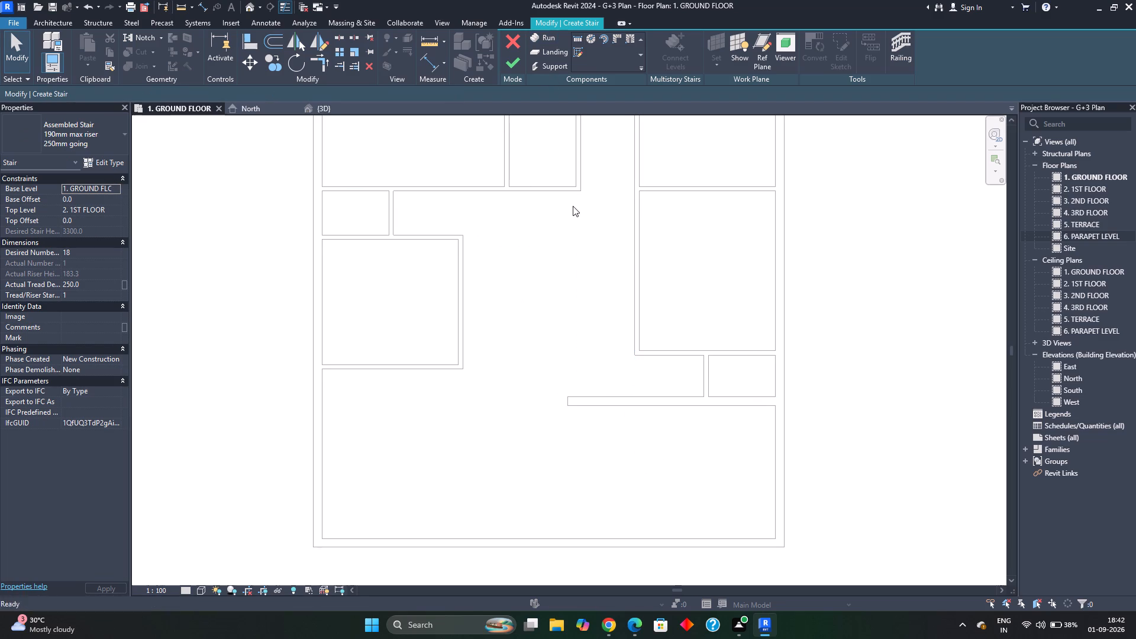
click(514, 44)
Draw a 230 mm wall from the south exterior wall, 14' west of the east wall, north to the extended 230 mm wall.
scroll(599, 416, up, 3)
scroll(637, 476, down, 2)
middle_drag(637, 476, 637, 431)
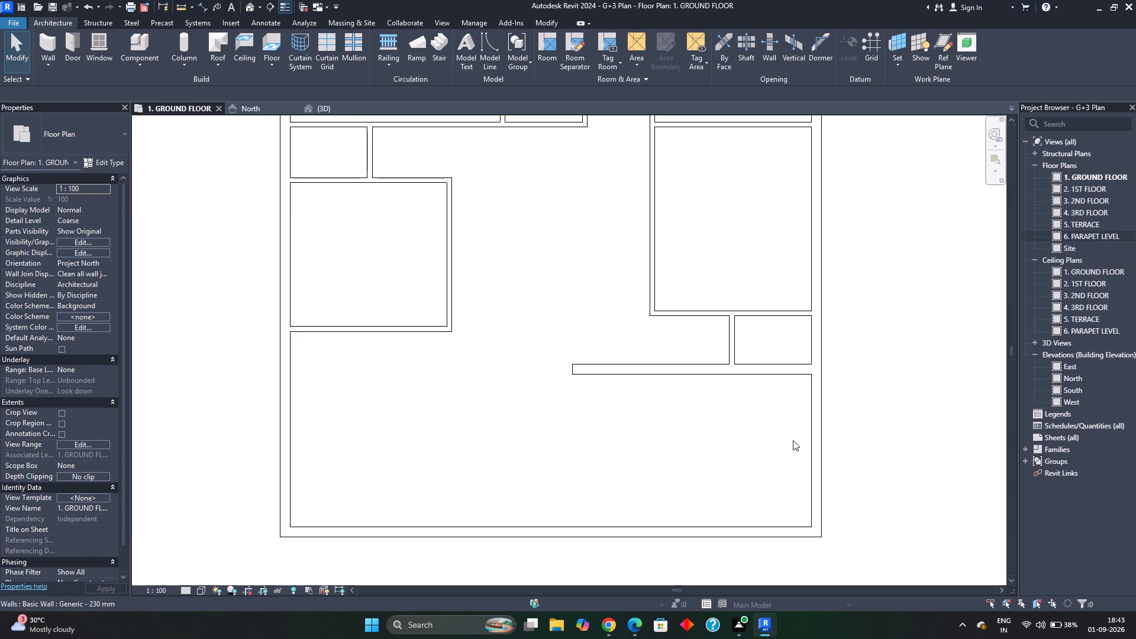
text(wa)
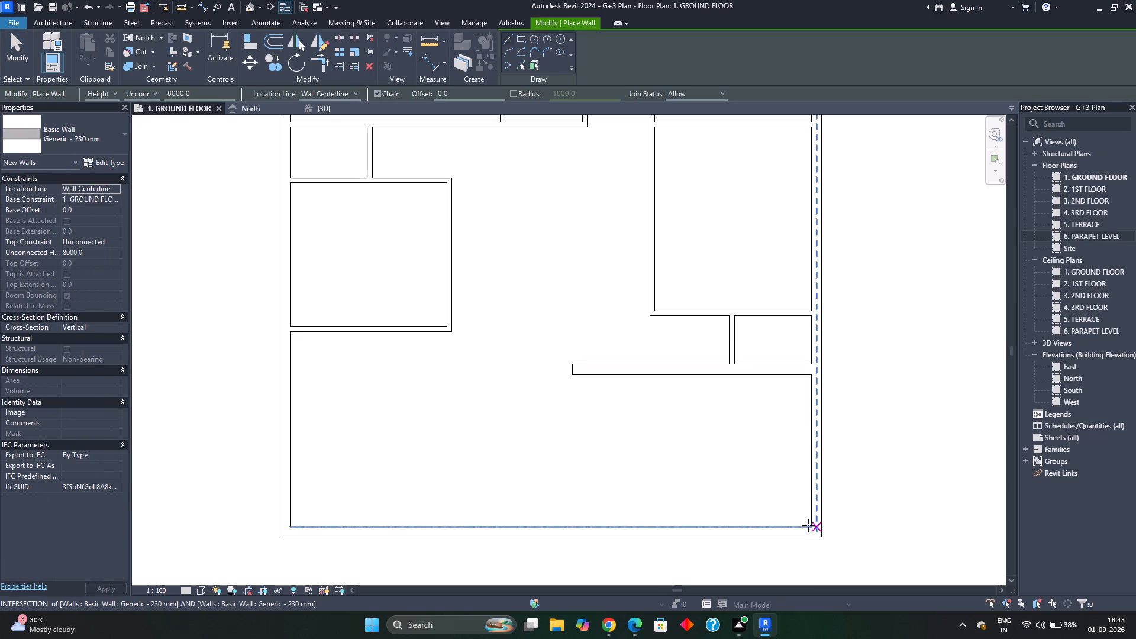
scroll(811, 524, up, 4)
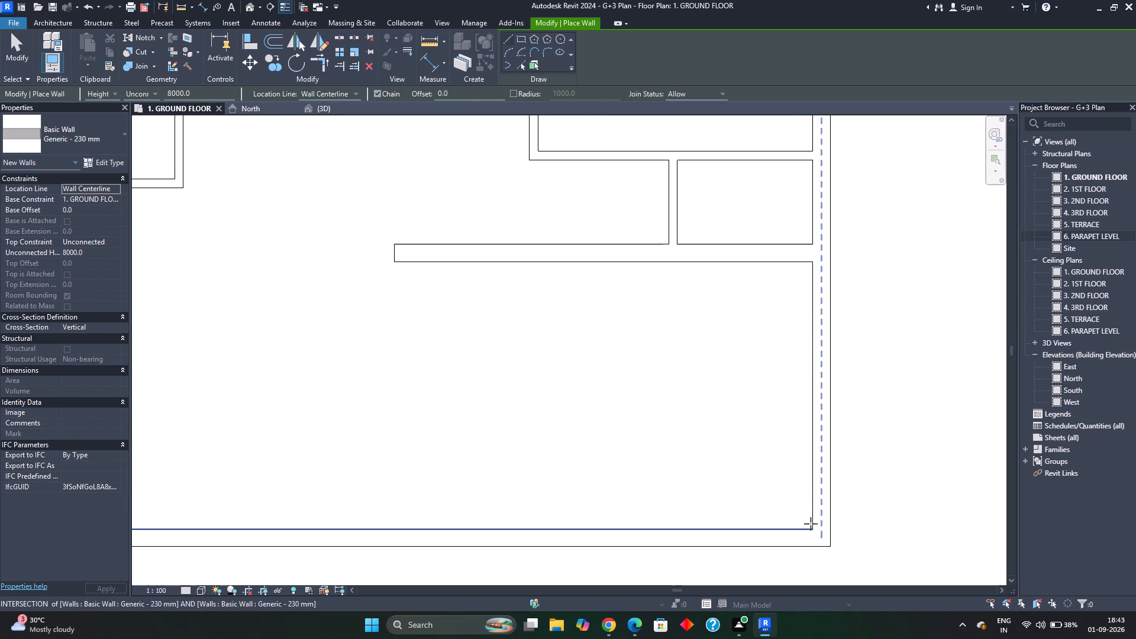
scroll(667, 524, down, 1)
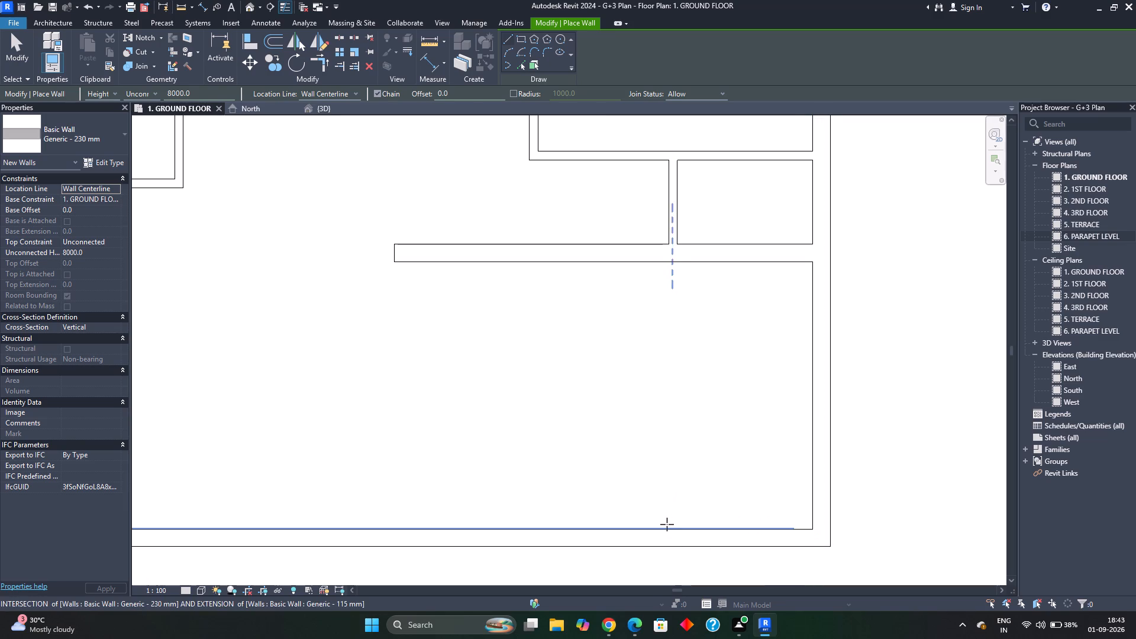
middle_drag(667, 524, 687, 377)
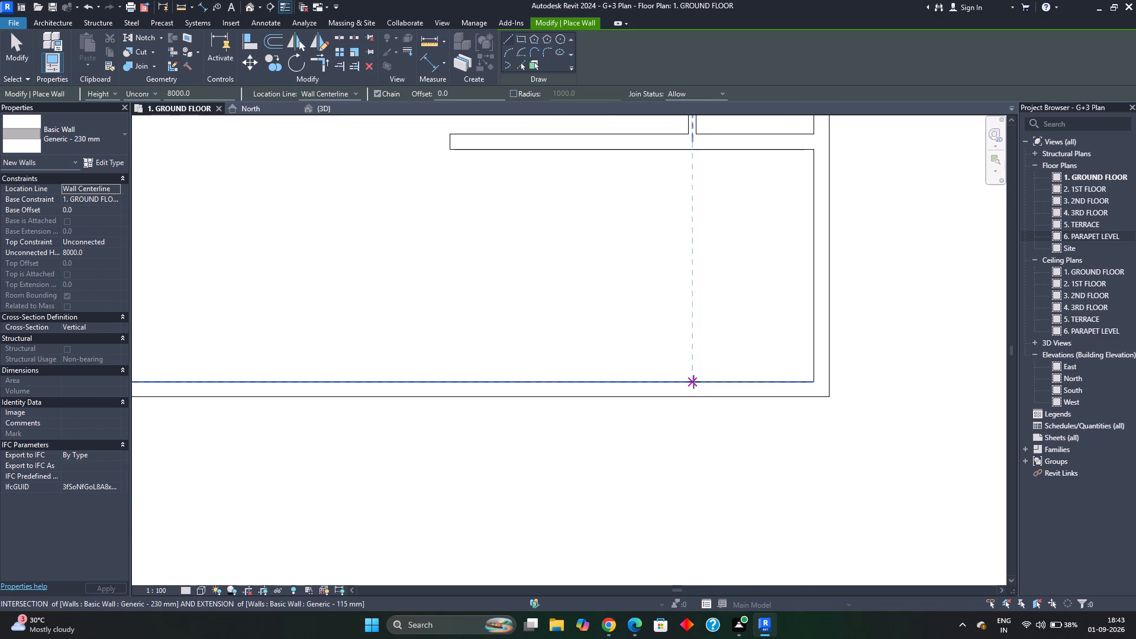
key(grave)
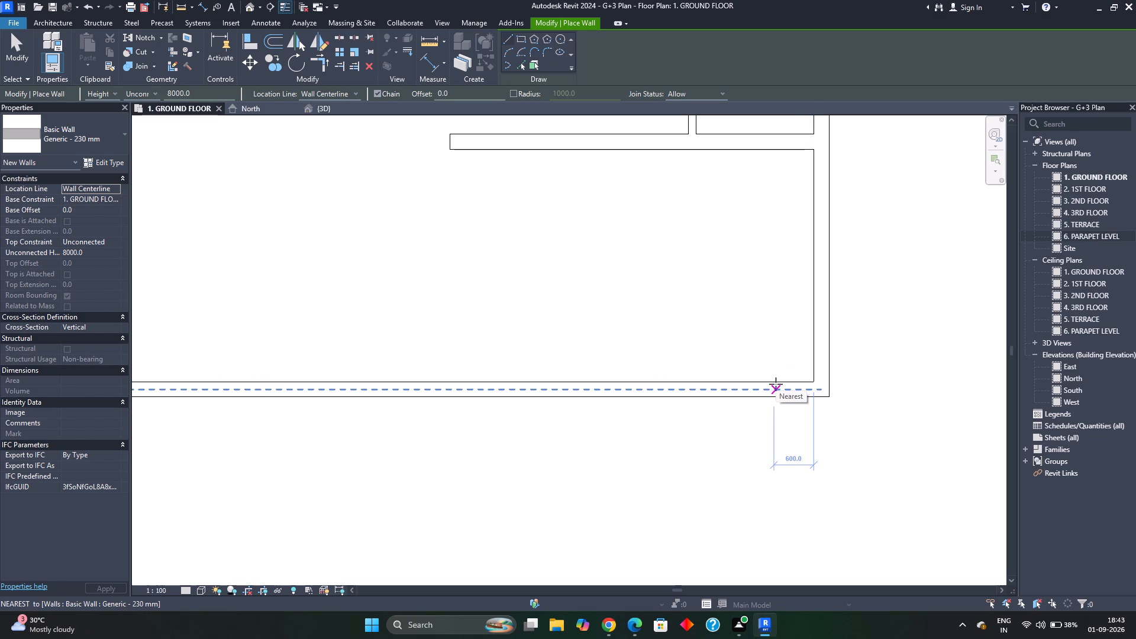
text(14')
key(Return)
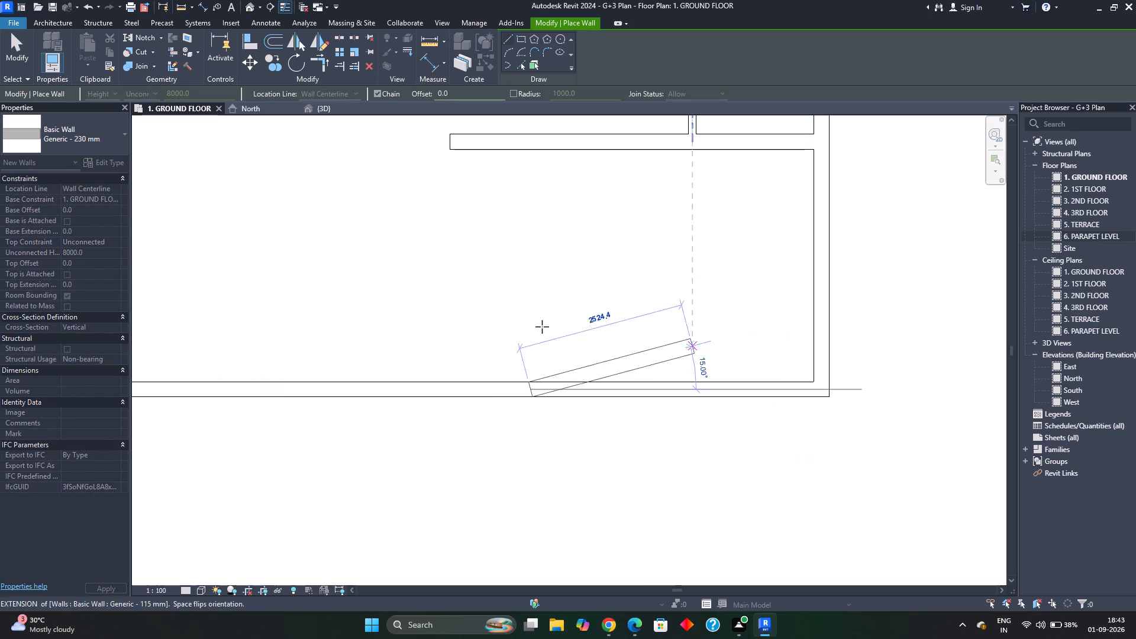
click(534, 148)
key(Escape)
scroll(560, 201, down, 2)
key(Escape)
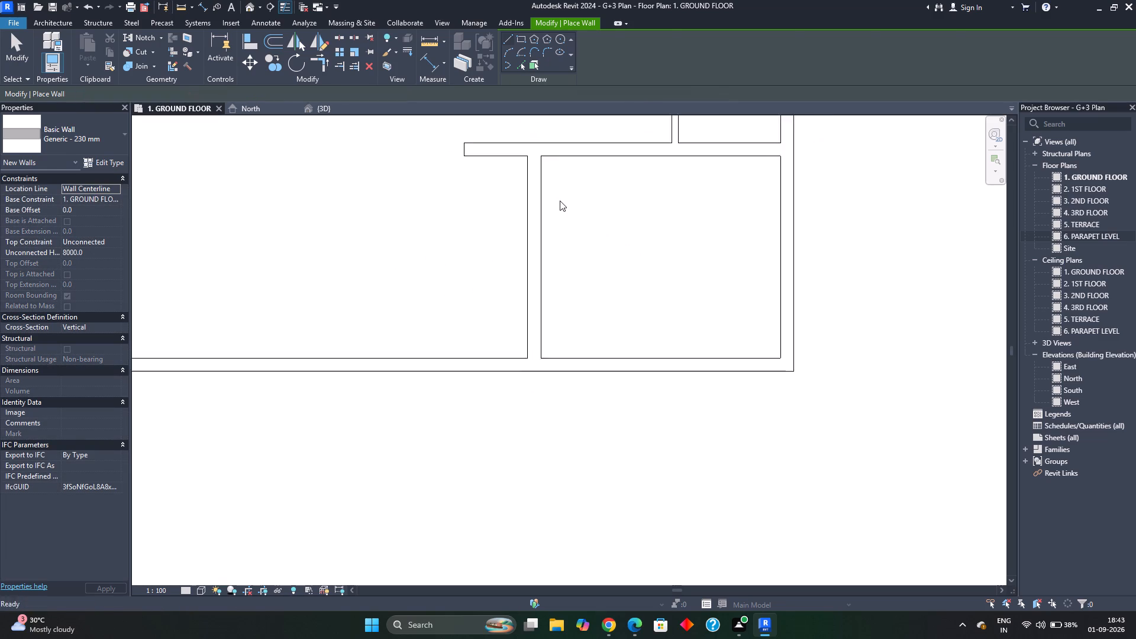
Start creating a stair for the new southeast room.
middle_drag(557, 198, 540, 267)
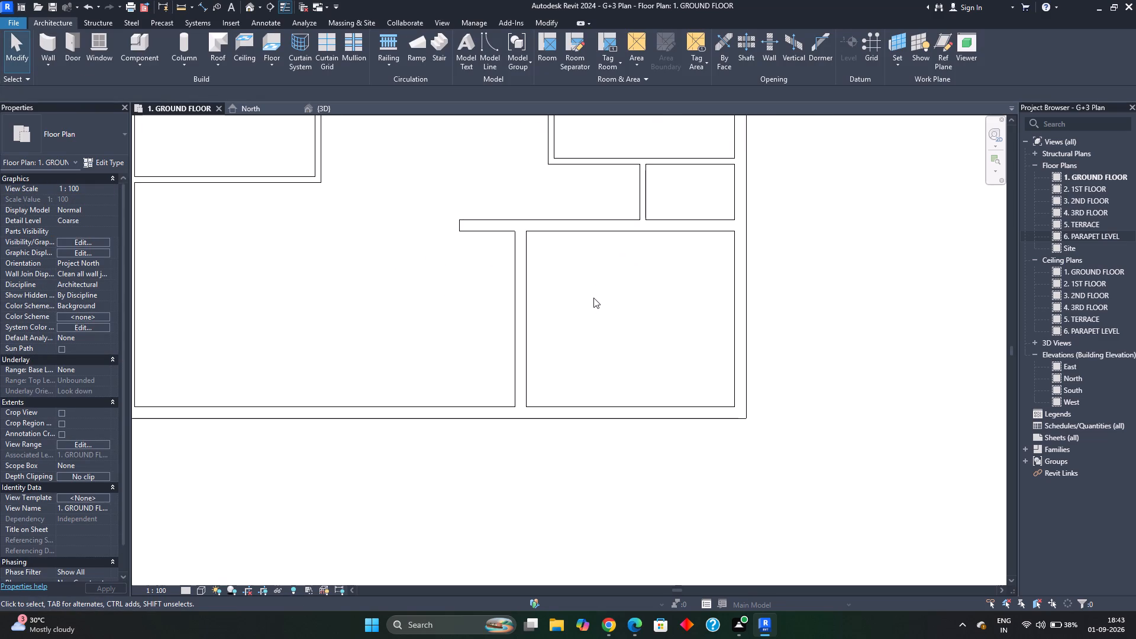
click(444, 49)
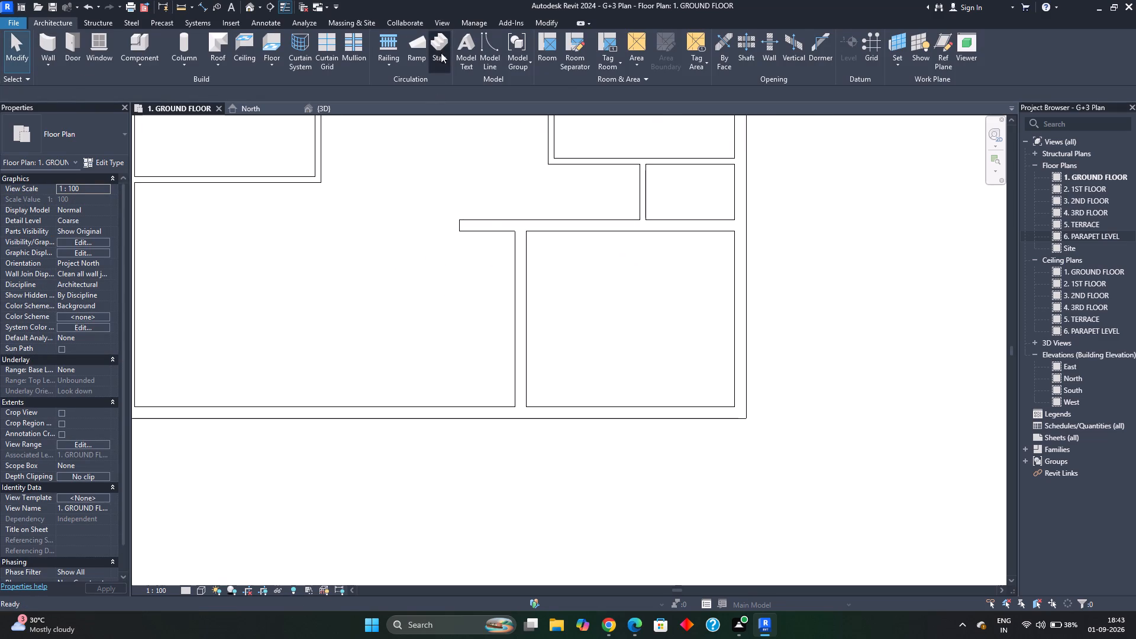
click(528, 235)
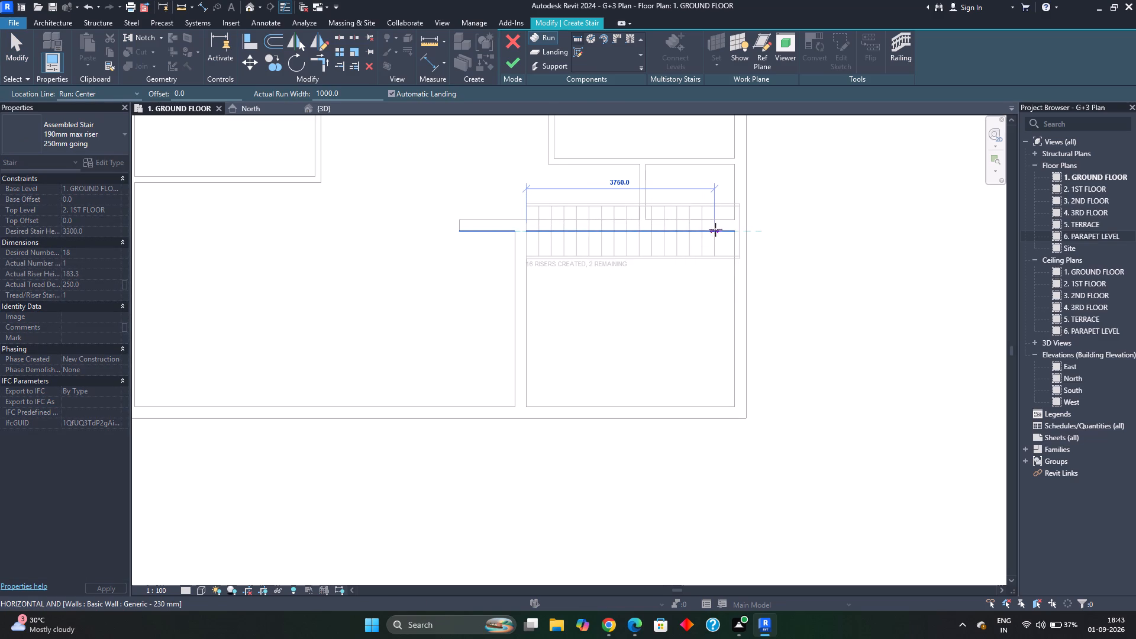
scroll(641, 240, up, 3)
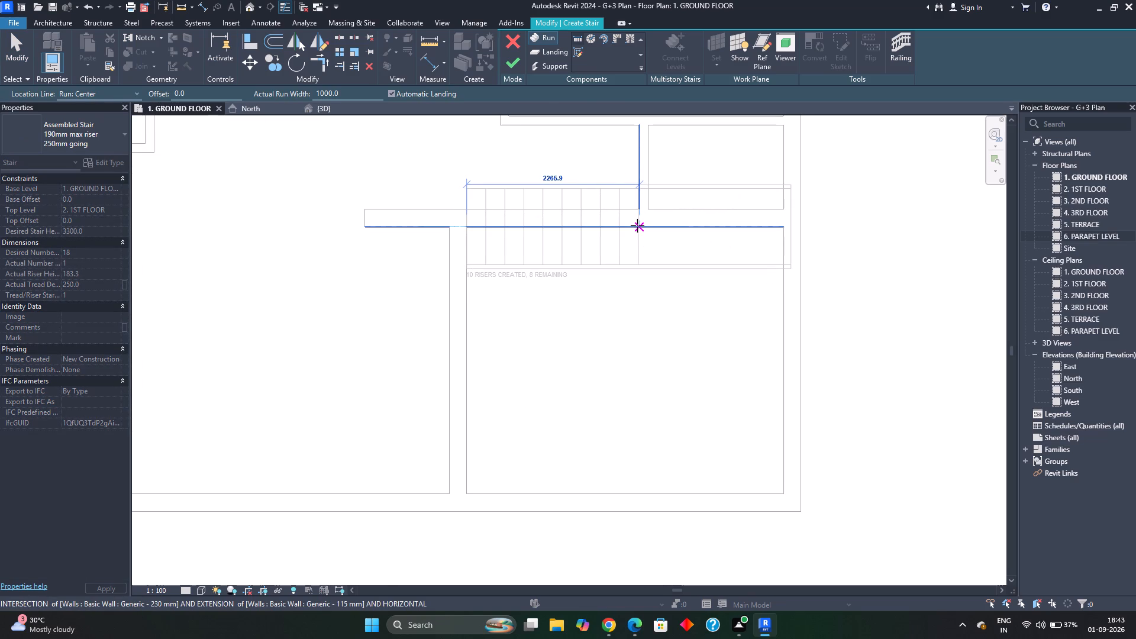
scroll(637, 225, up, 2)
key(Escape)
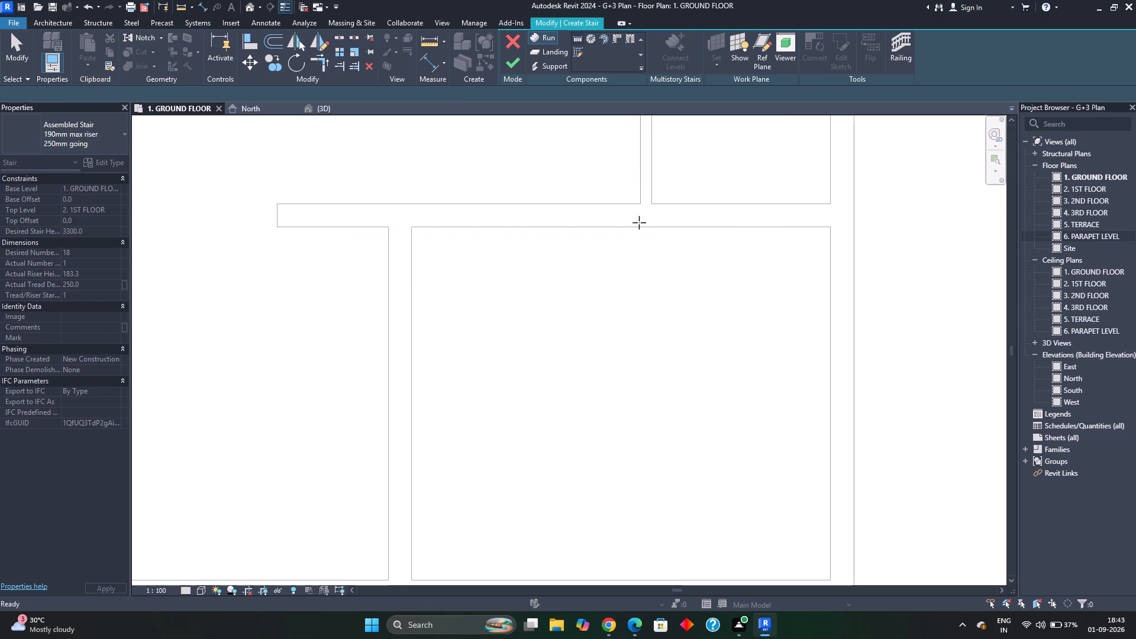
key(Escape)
Duplicate the 190mm max riser 250mm going stair type under the name "150 mm max riser 300 mm".
scroll(525, 256, down, 2)
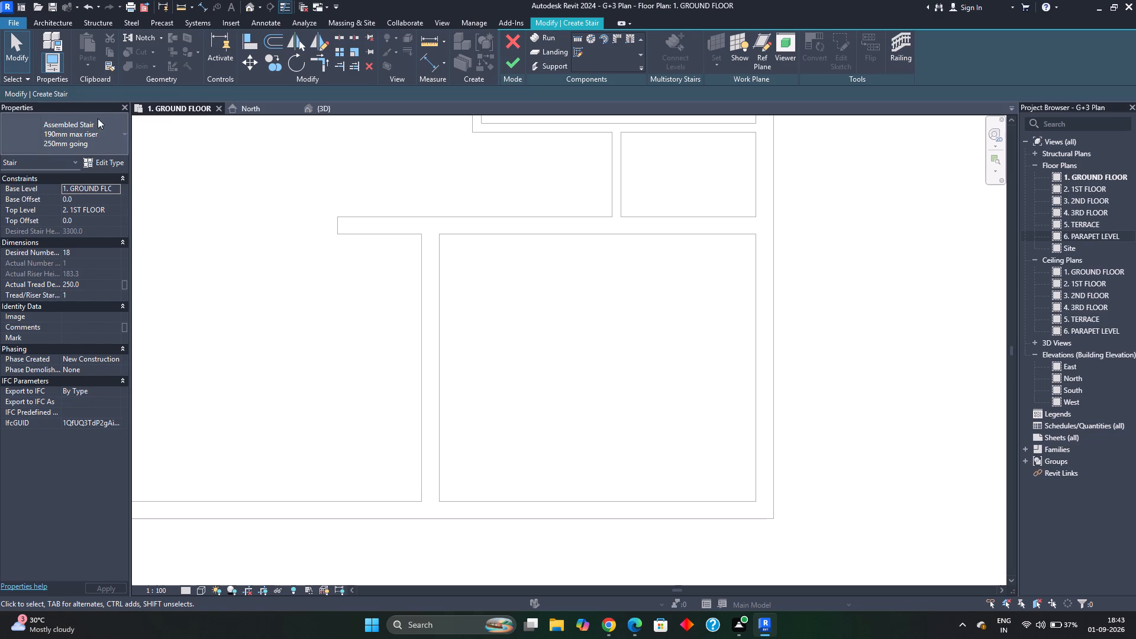
click(120, 135)
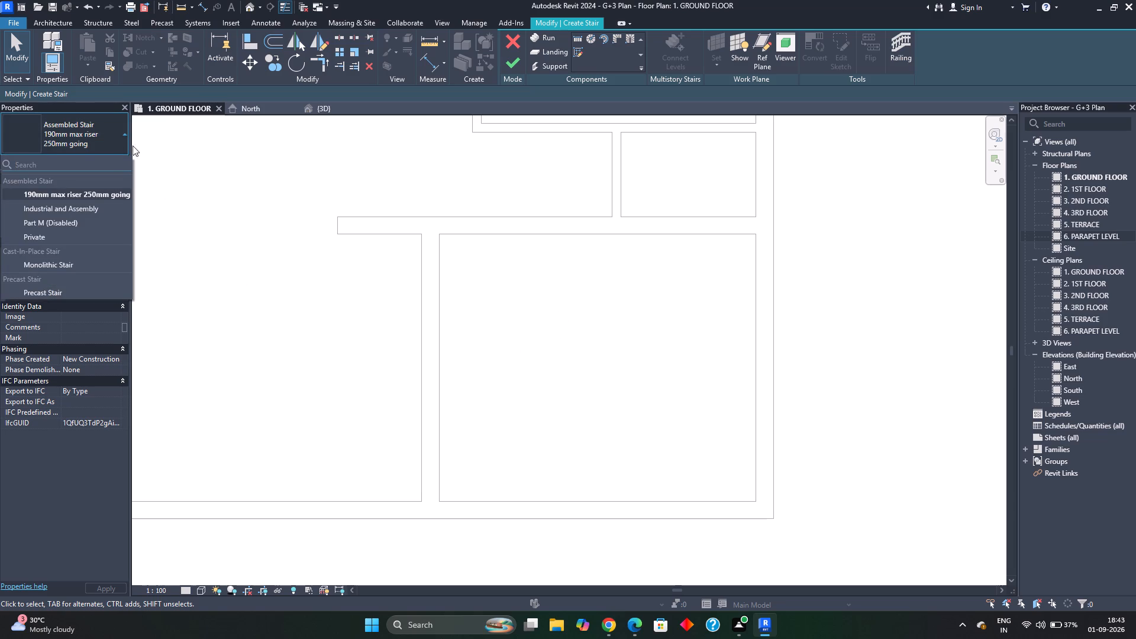
click(122, 131)
click(117, 159)
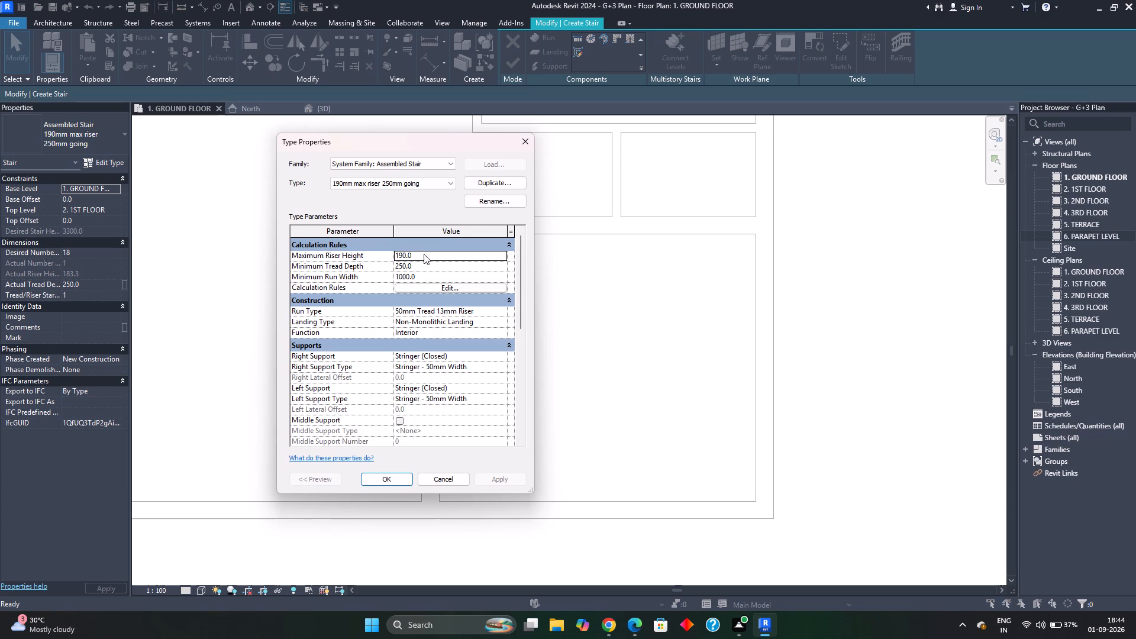
click(486, 179)
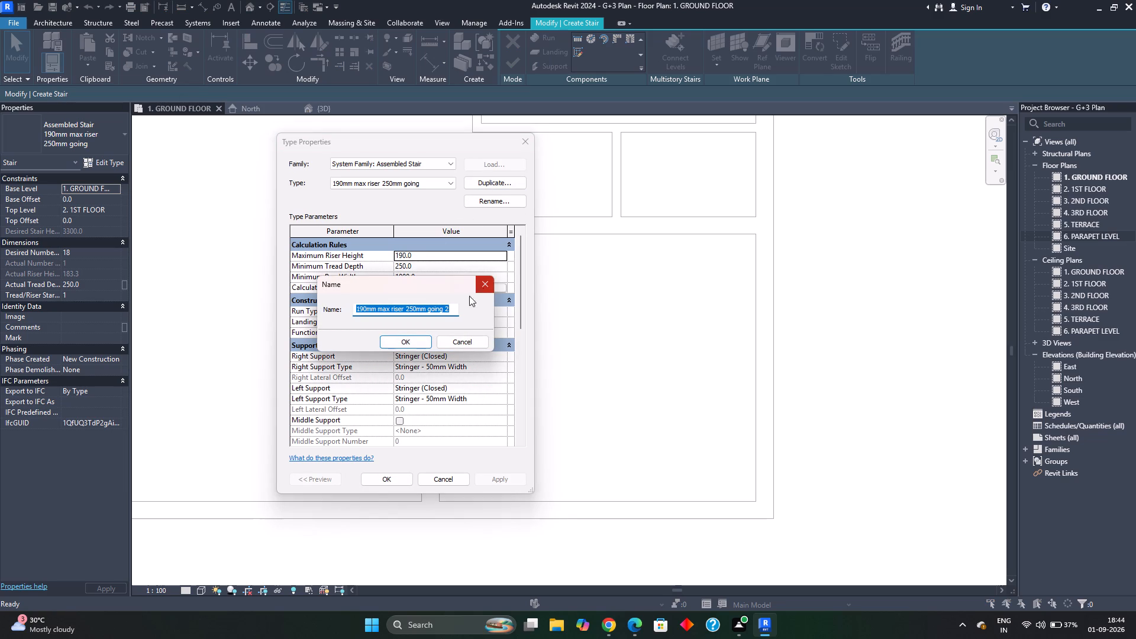
click(453, 304)
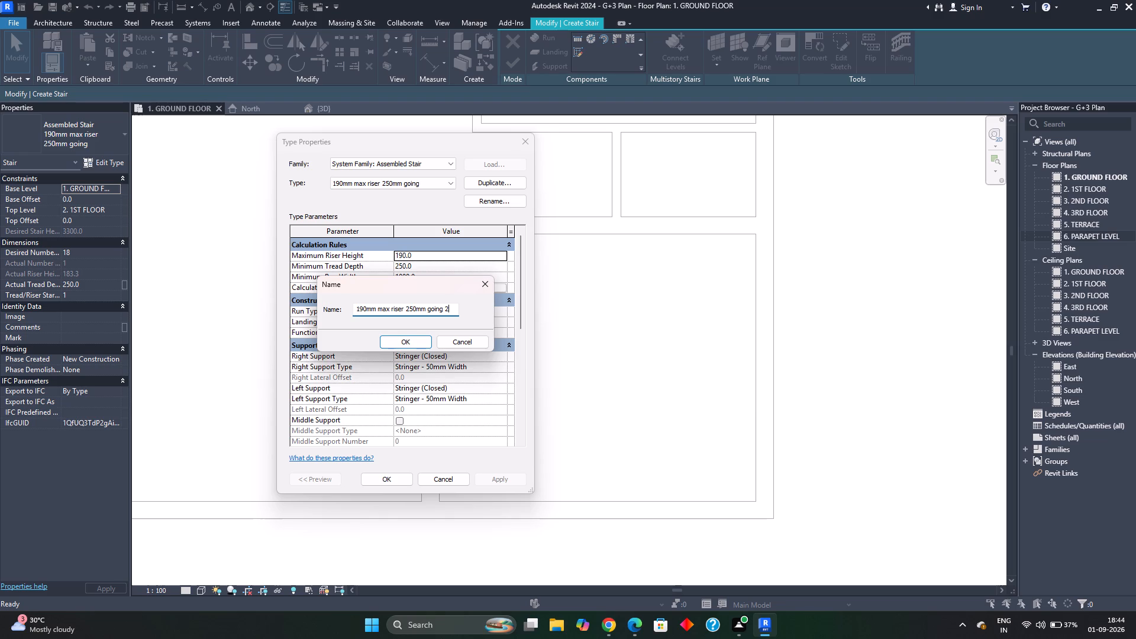
key(BackSpace)
key(Left)
key(Left)
key(Right)
key(BackSpace)
key(BackSpace)
key(BackSpace)
key(BackSpace)
key(BackSpace)
key(BackSpace)
key(Left)
key(Left)
key(Left)
key(Left)
key(Right)
key(Right)
key(Left)
key(Left)
key(Left)
key(Left)
key(Left)
key(Left)
key(Left)
key(Left)
key(Left)
key(Left)
key(Left)
key(Left)
key(Left)
key(Left)
key(Left)
key(Left)
key(Left)
key(Right)
key(BackSpace)
key(BackSpace)
text(50)
key(space)
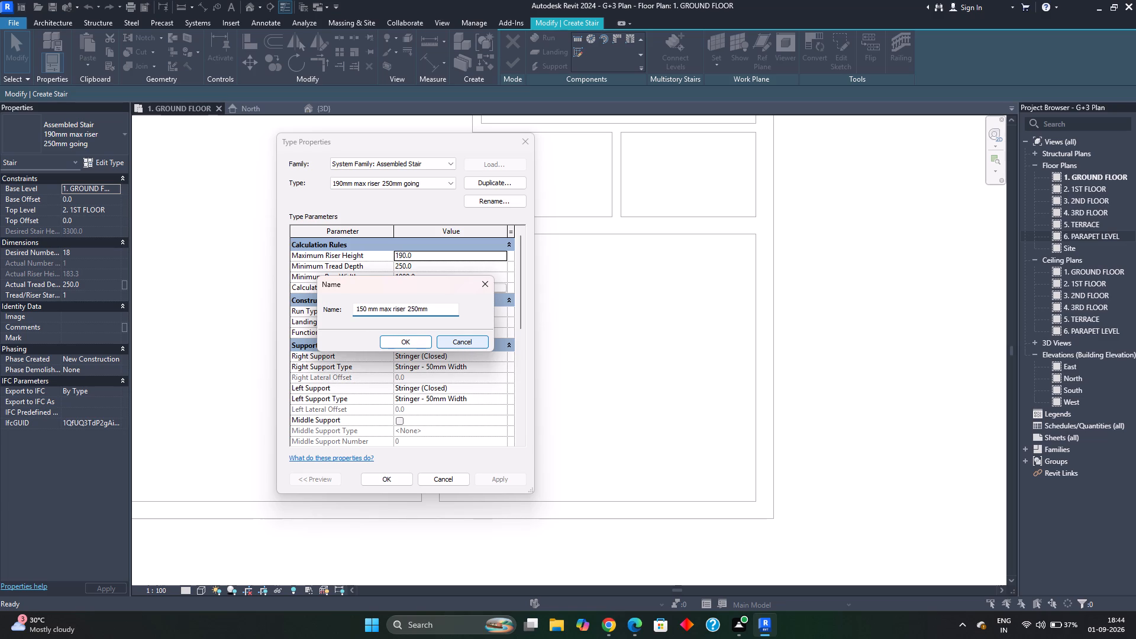
key(Right)
key(Right)
key(Right)
key(Right)
key(Right)
key(Right)
key(Right)
key(Right)
key(Right)
key(Right)
key(Right)
key(Right)
key(Right)
key(Right)
key(Right)
key(Right)
key(BackSpace)
key(BackSpace)
key(BackSpace)
text(300)
key(space)
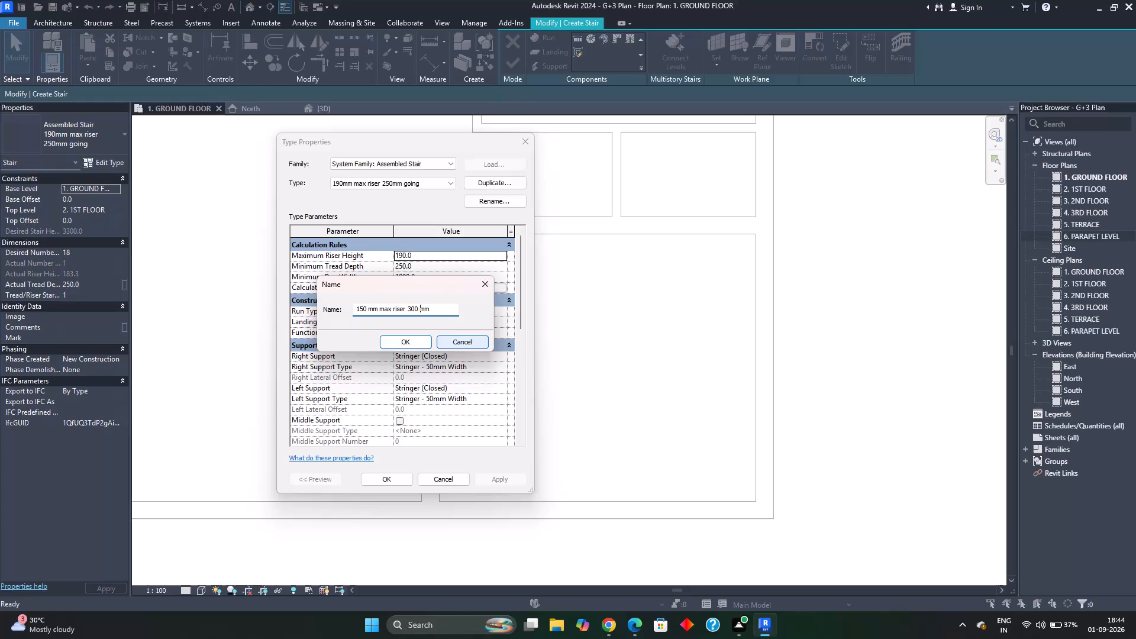
key(Return)
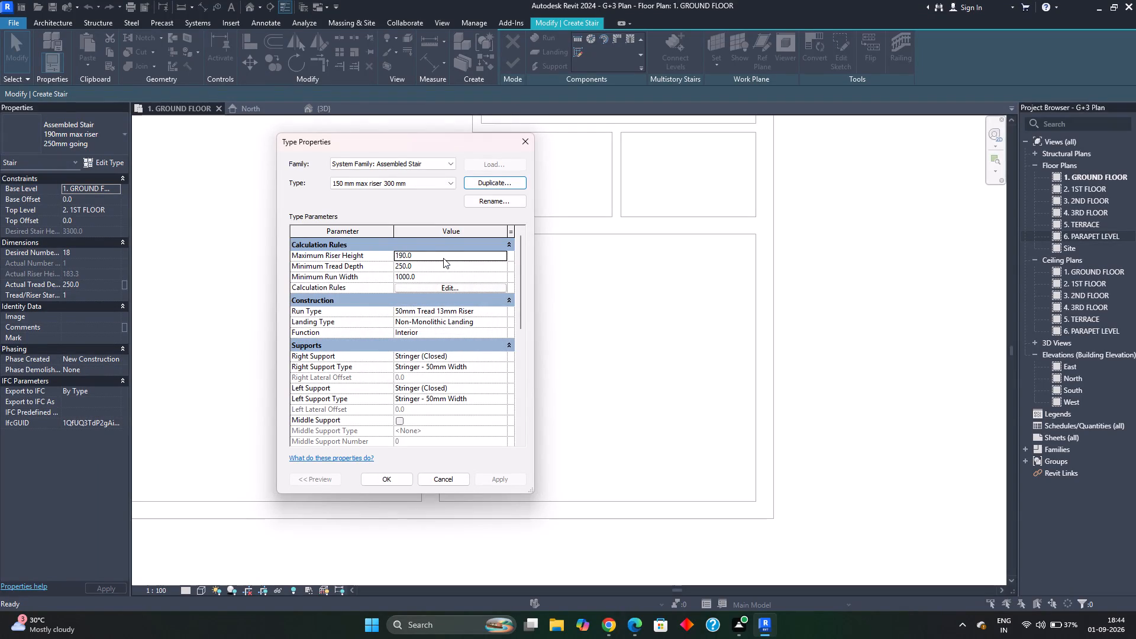
Set the new stair type's maximum riser height to 150 mm and minimum tread depth to 300 mm.
click(447, 256)
text(150)
key(Return)
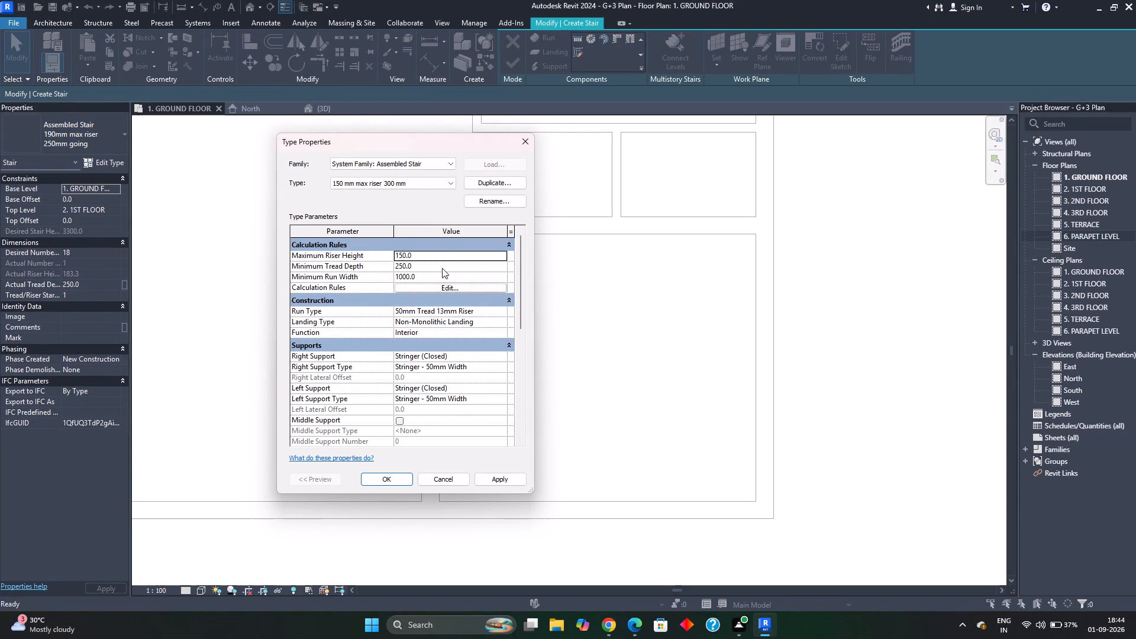
click(442, 268)
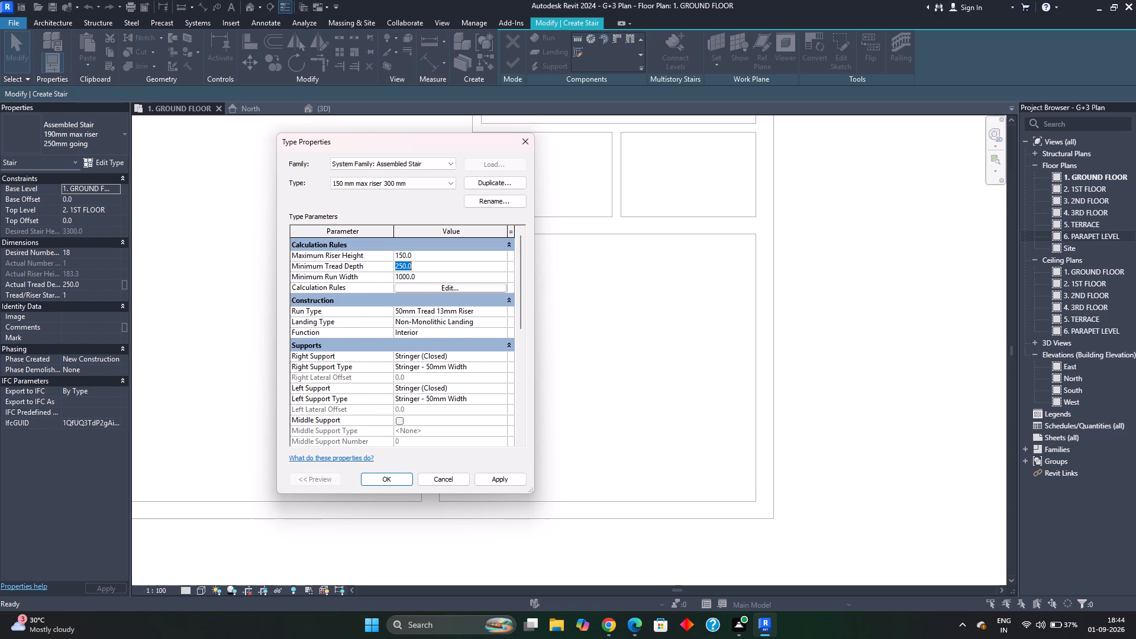
text(300)
key(Return)
click(389, 482)
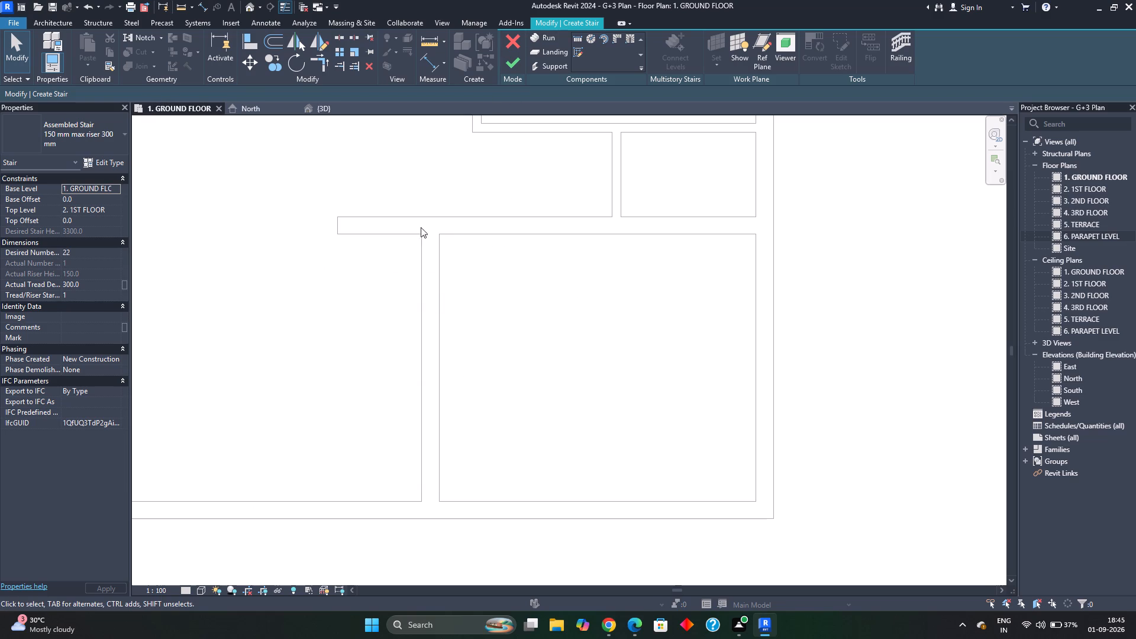
Draw two 2100 mm stair runs, eastward from the room's northwest corner along the north wall, and back westward along the south wall.
click(537, 34)
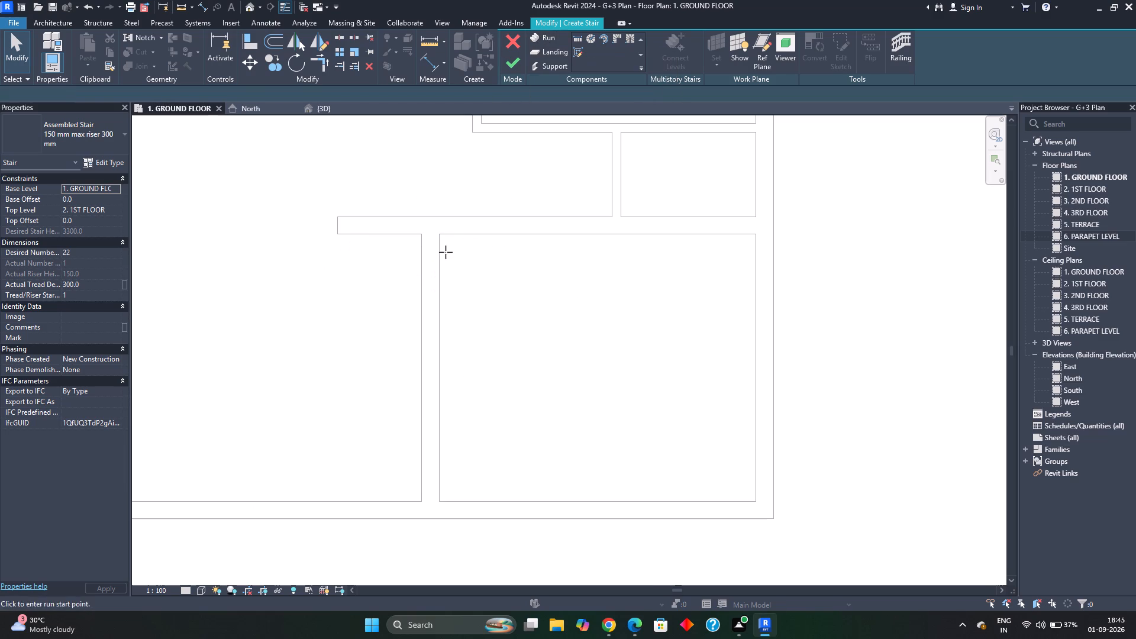
click(440, 237)
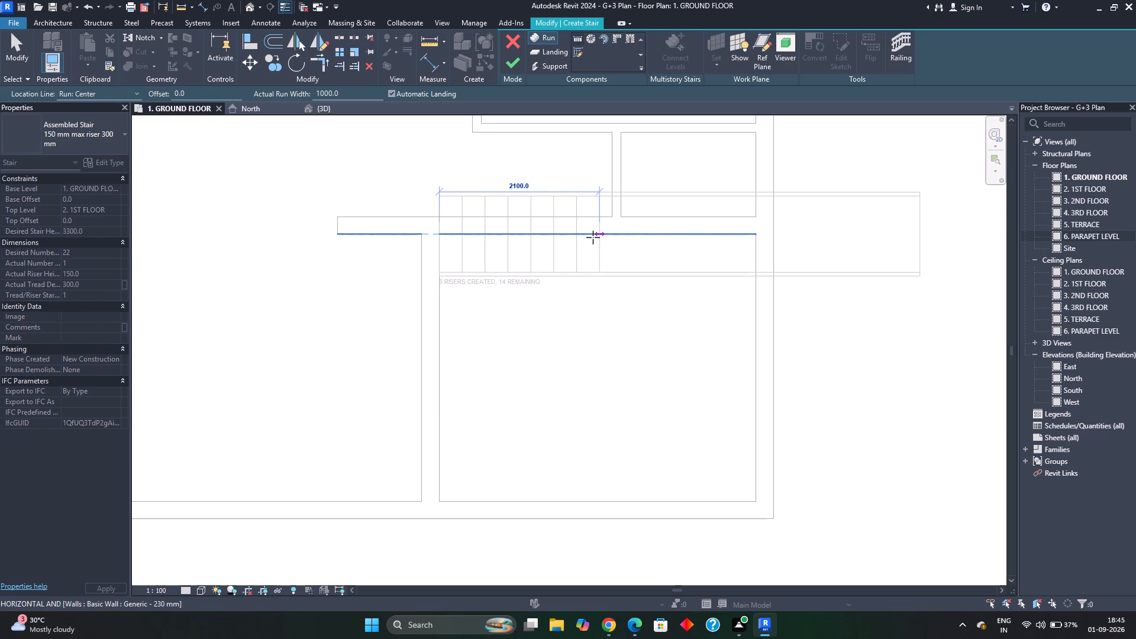
click(593, 237)
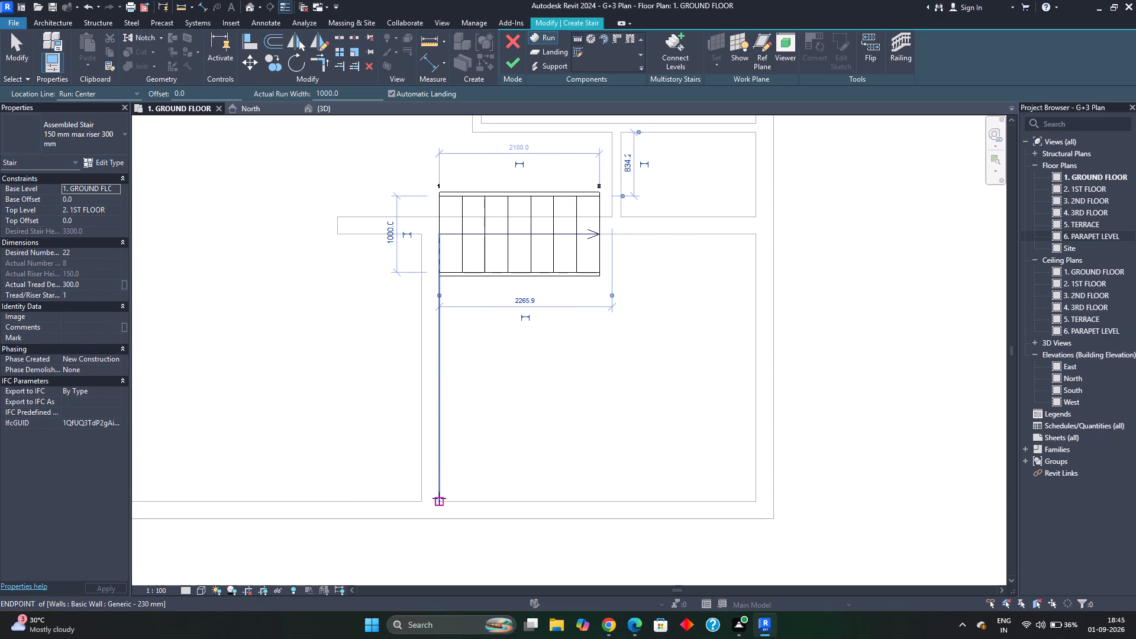
click(604, 502)
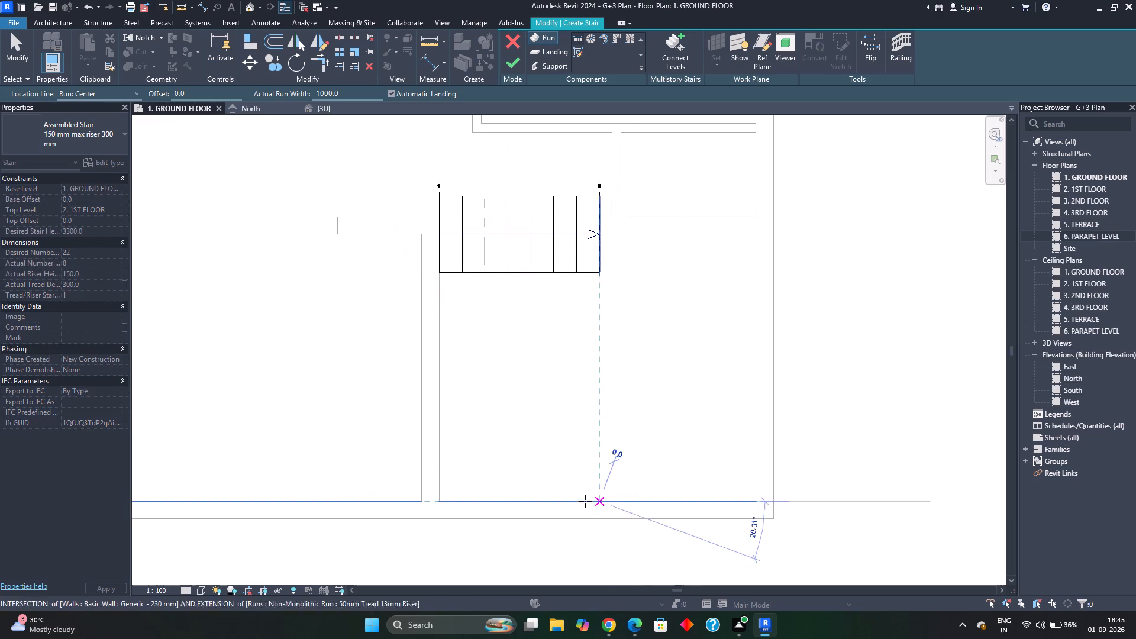
click(444, 499)
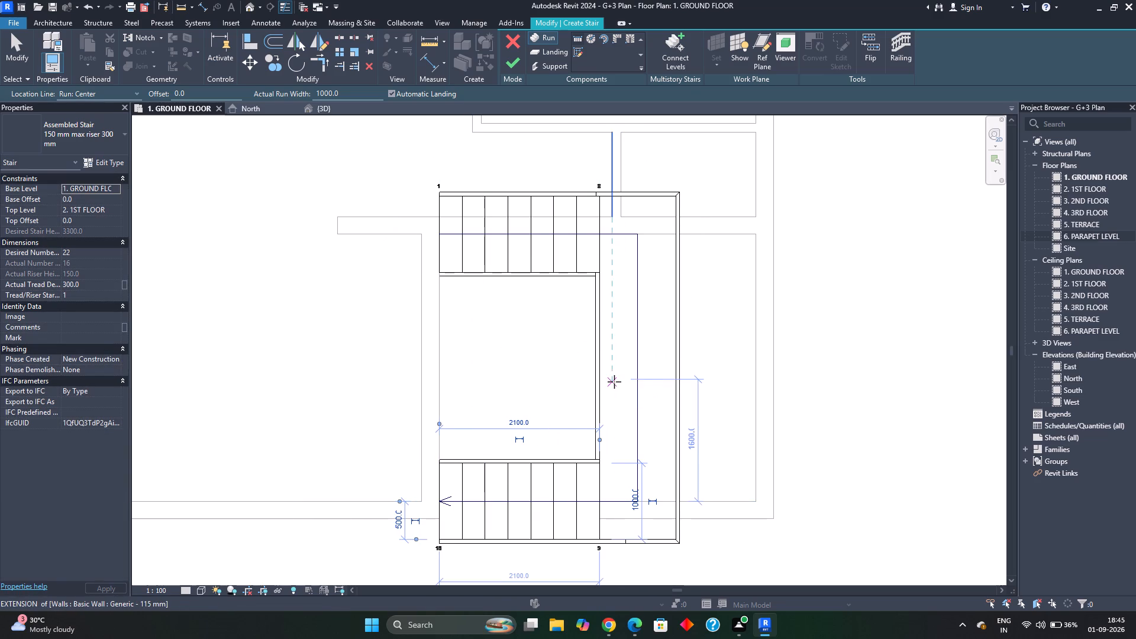
key(Escape)
key(Escape)
key(Escape)
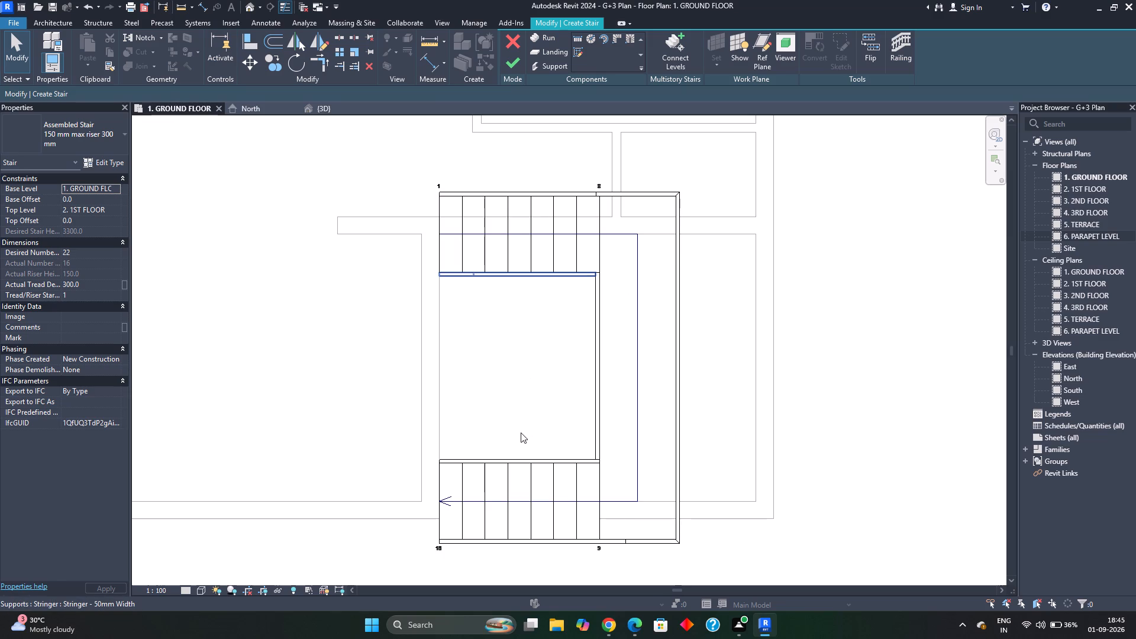
Align the outer edges of the stair's two runs with the inner faces of the room's north and south walls.
middle_drag(527, 386, 560, 430)
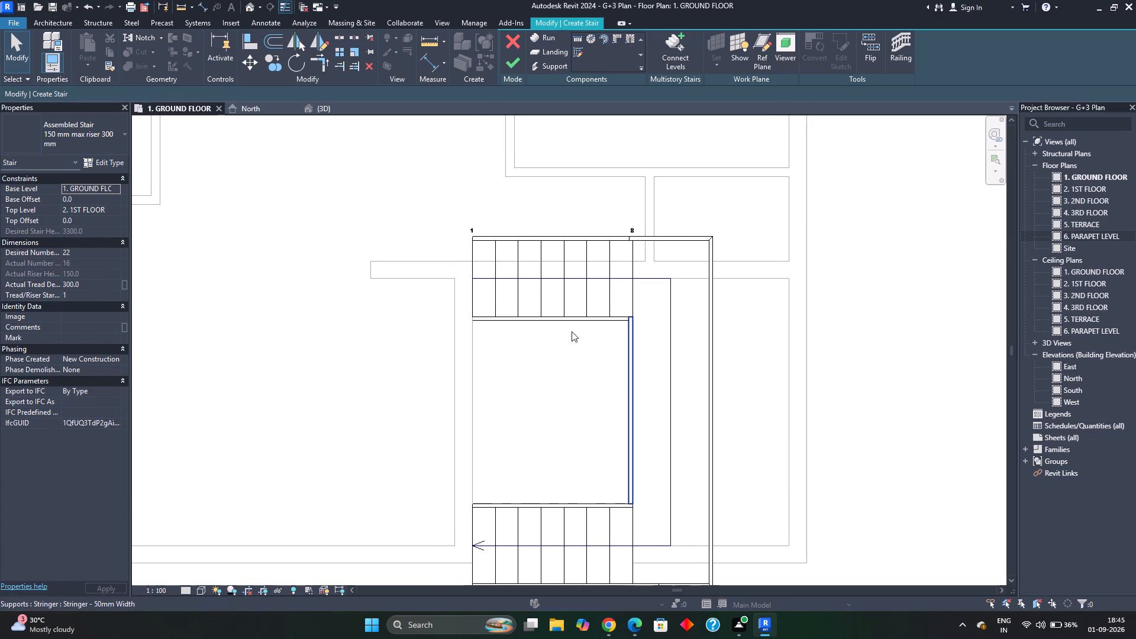
drag(555, 204, 556, 211)
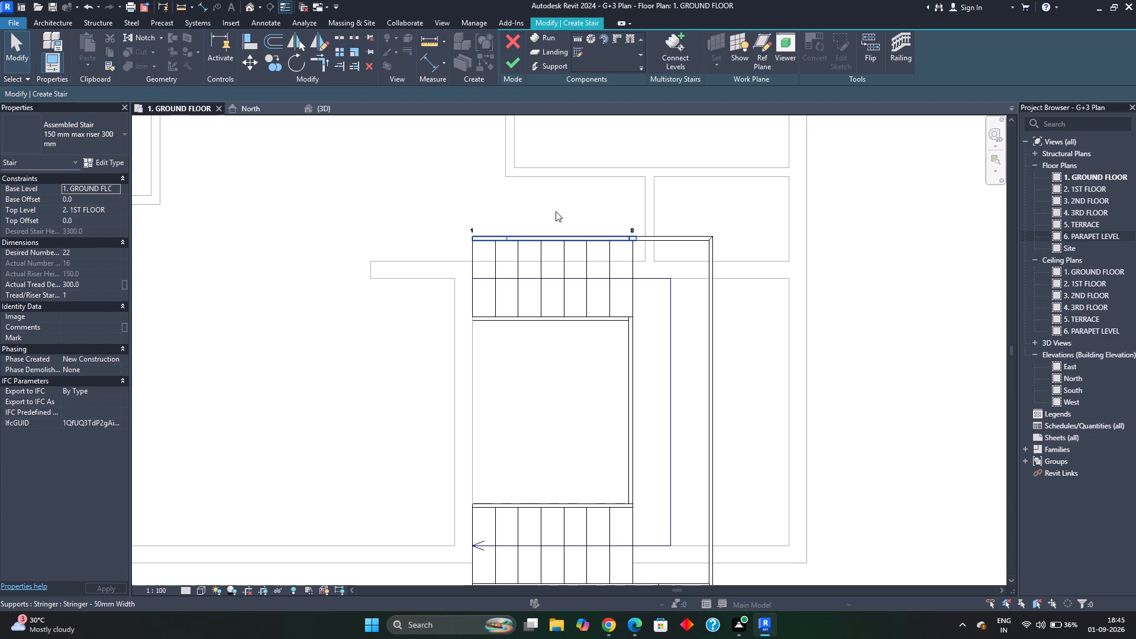
drag(556, 211, 509, 360)
key(Escape)
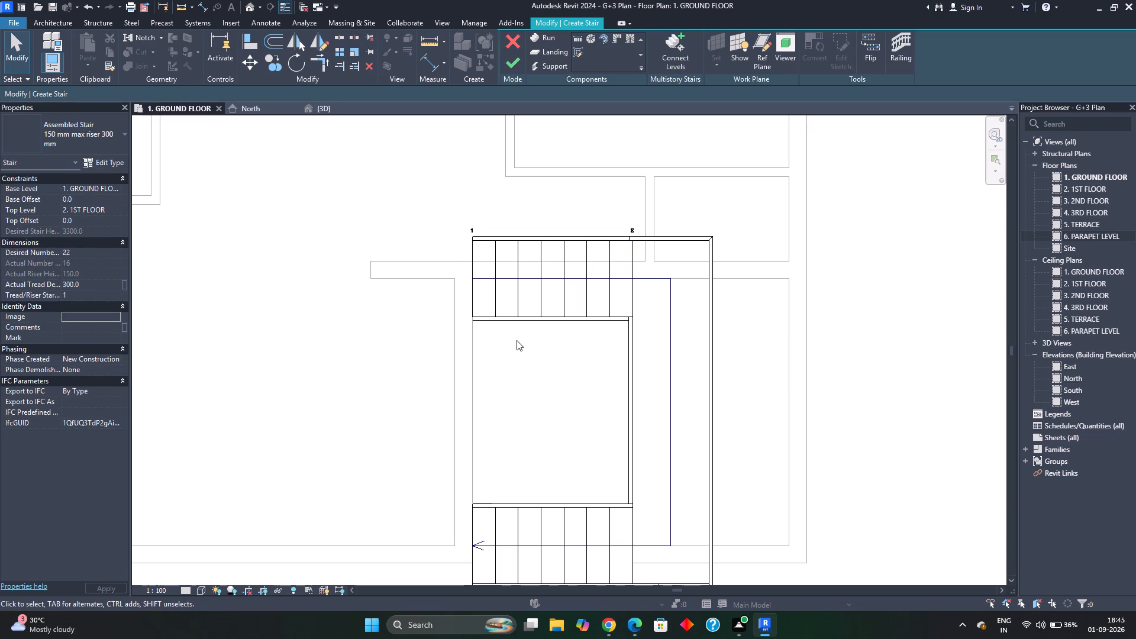
key(a)
key(l)
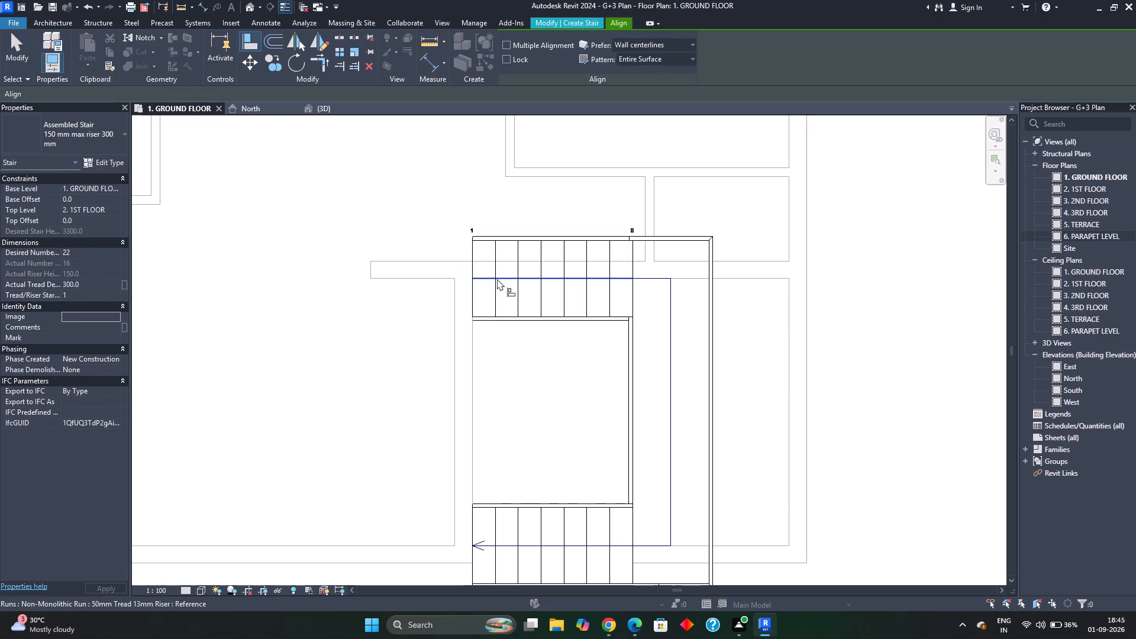
click(496, 279)
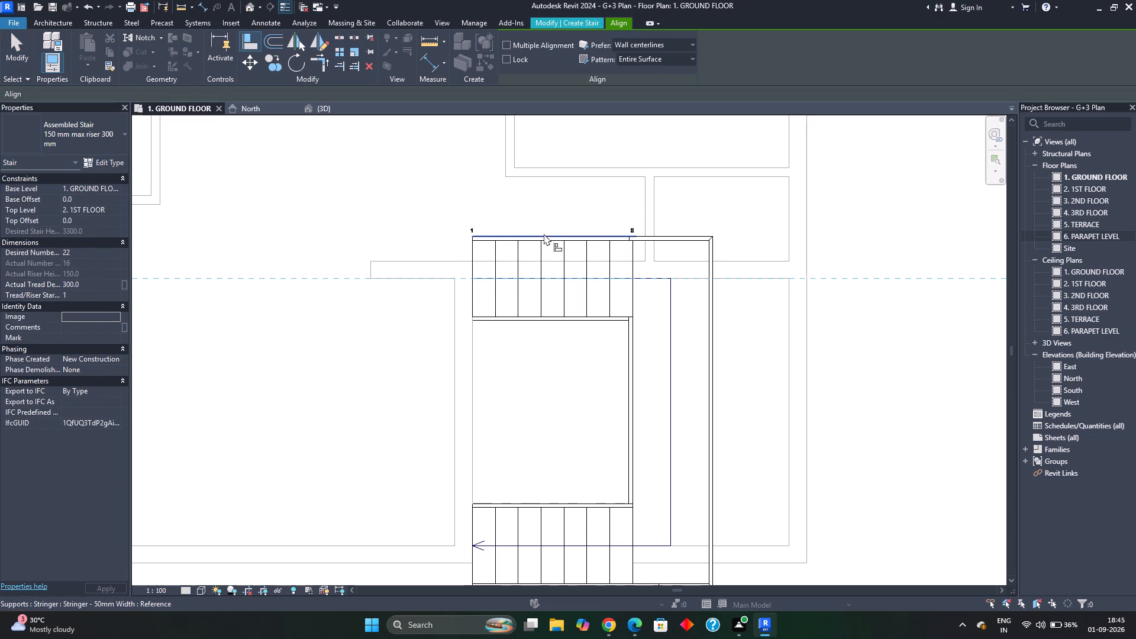
click(544, 234)
middle_drag(599, 377, 623, 250)
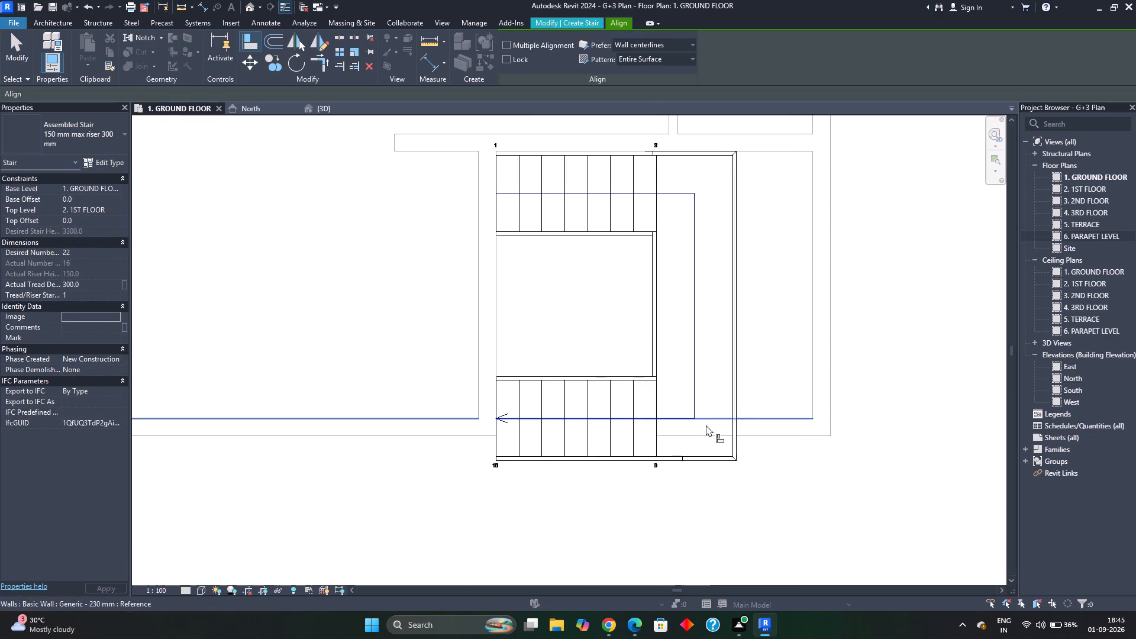
click(749, 419)
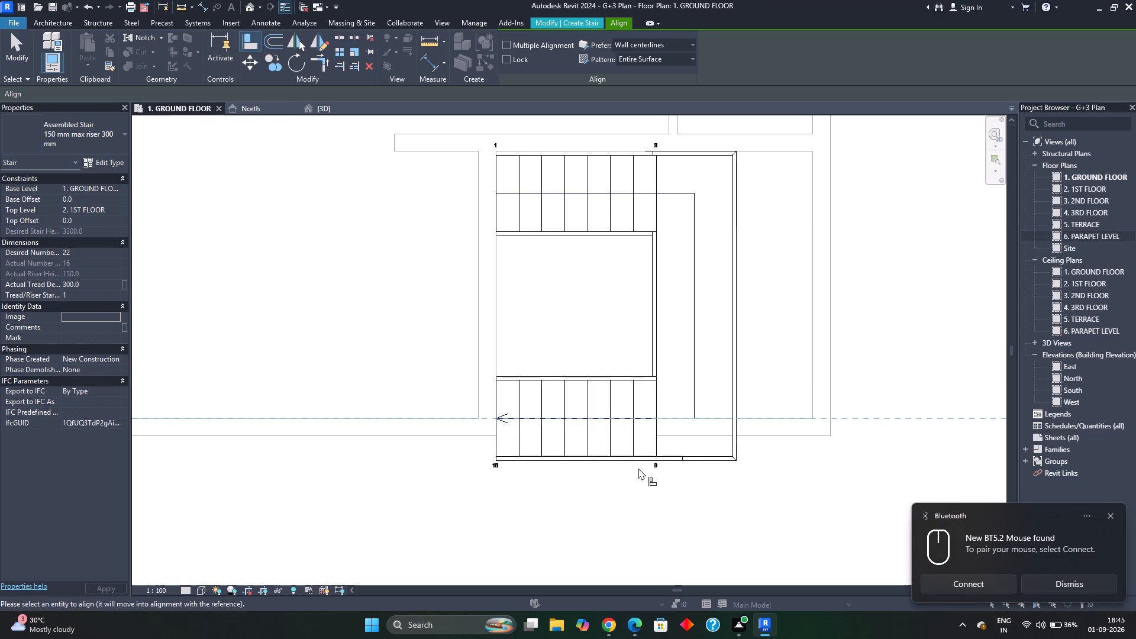
click(639, 464)
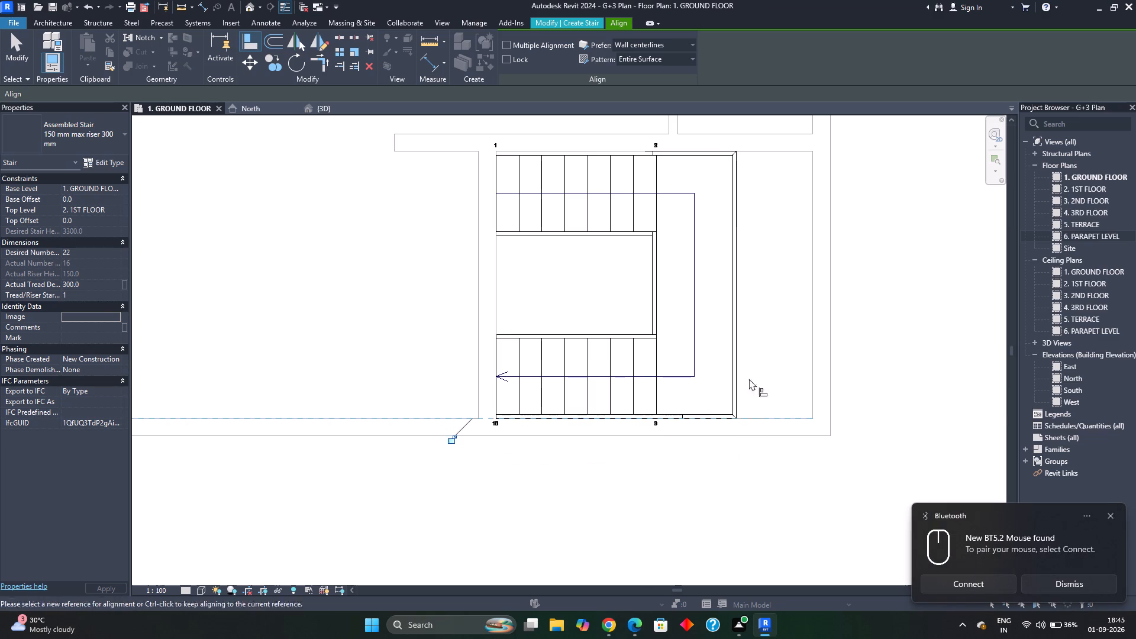
Align the outer edge of the stair landing with the inner face of the room's east wall.
click(812, 319)
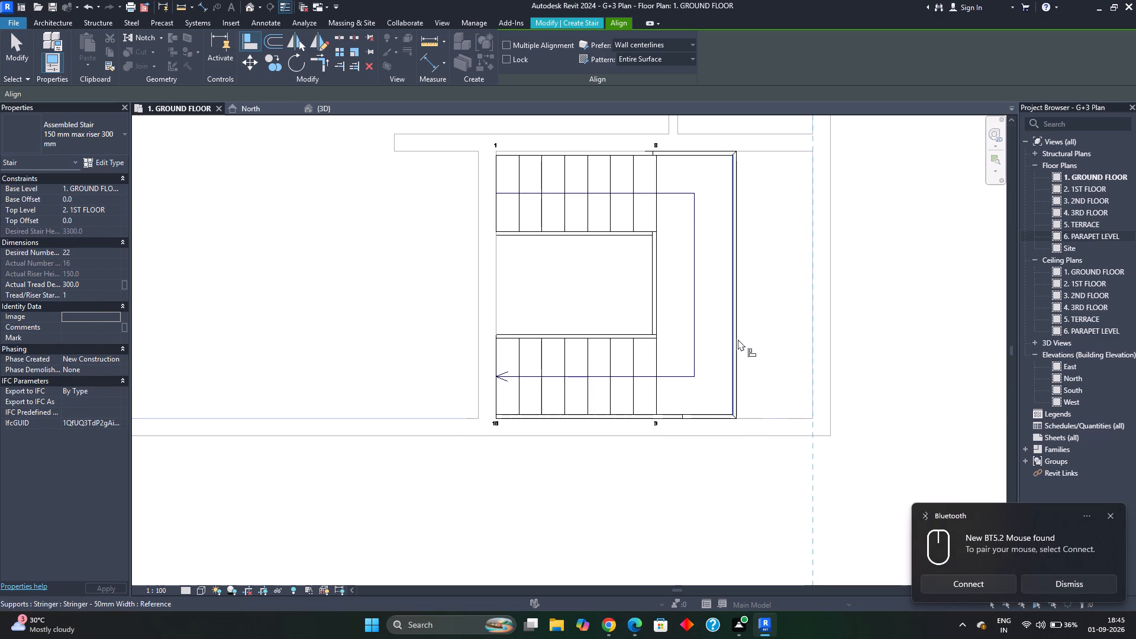
click(741, 342)
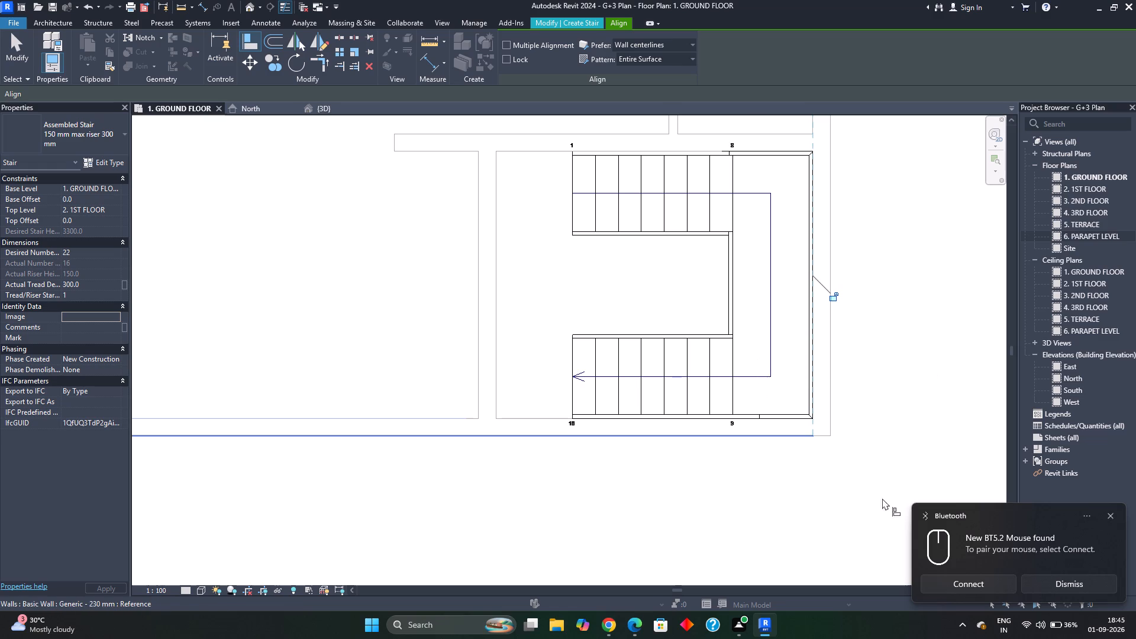
click(1108, 516)
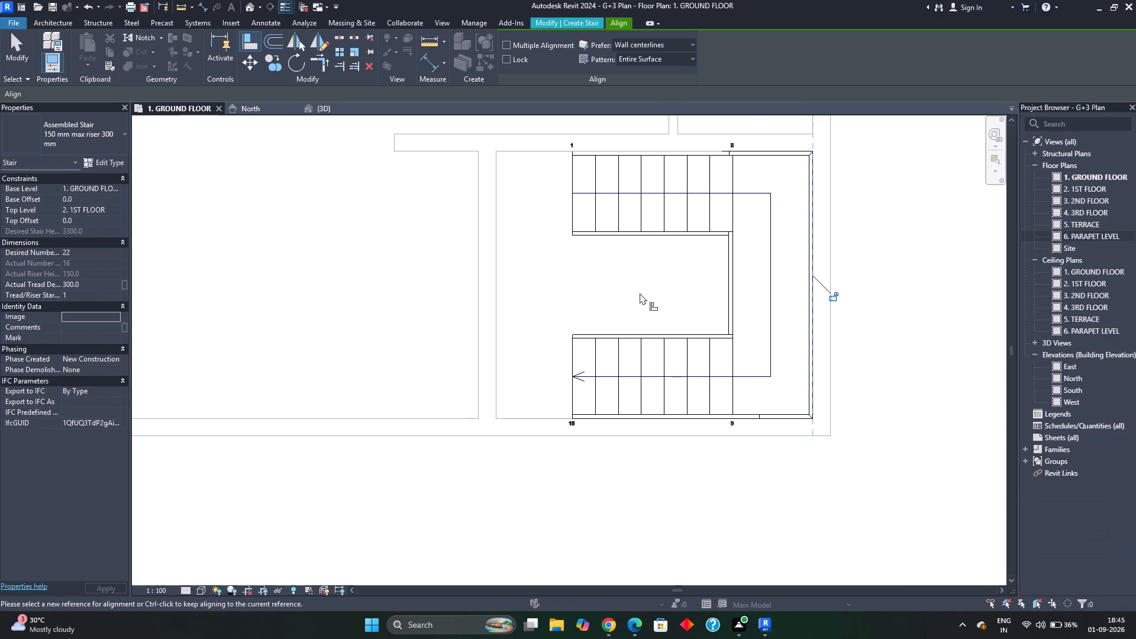
key(Escape)
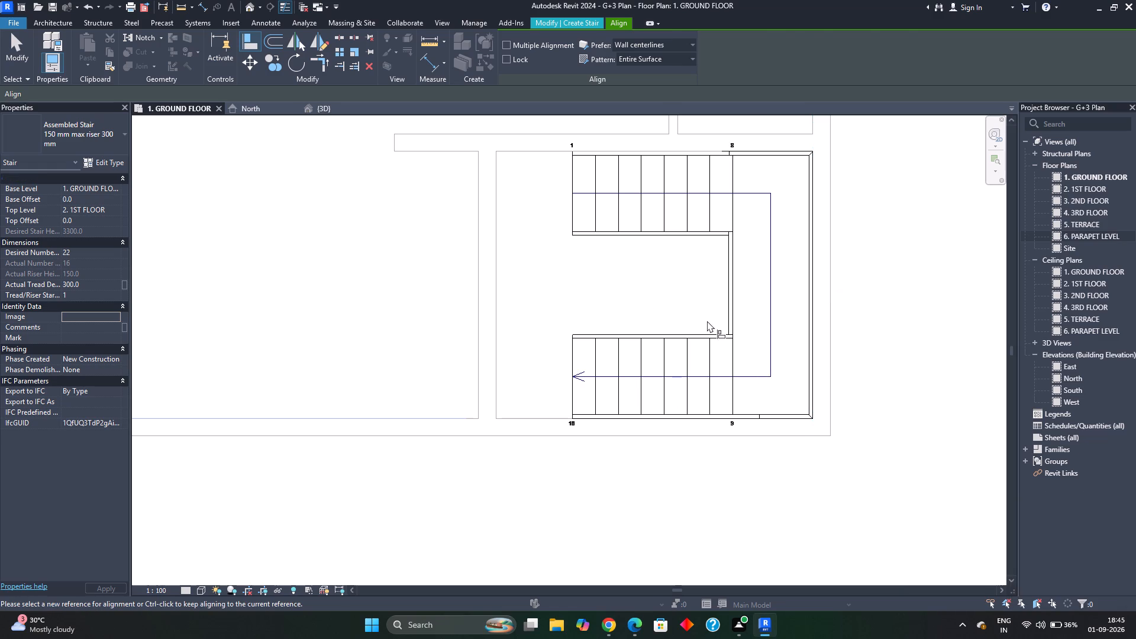
key(Escape)
key(Escape)
Finish the ground floor stair and dismiss the resulting message.
click(517, 64)
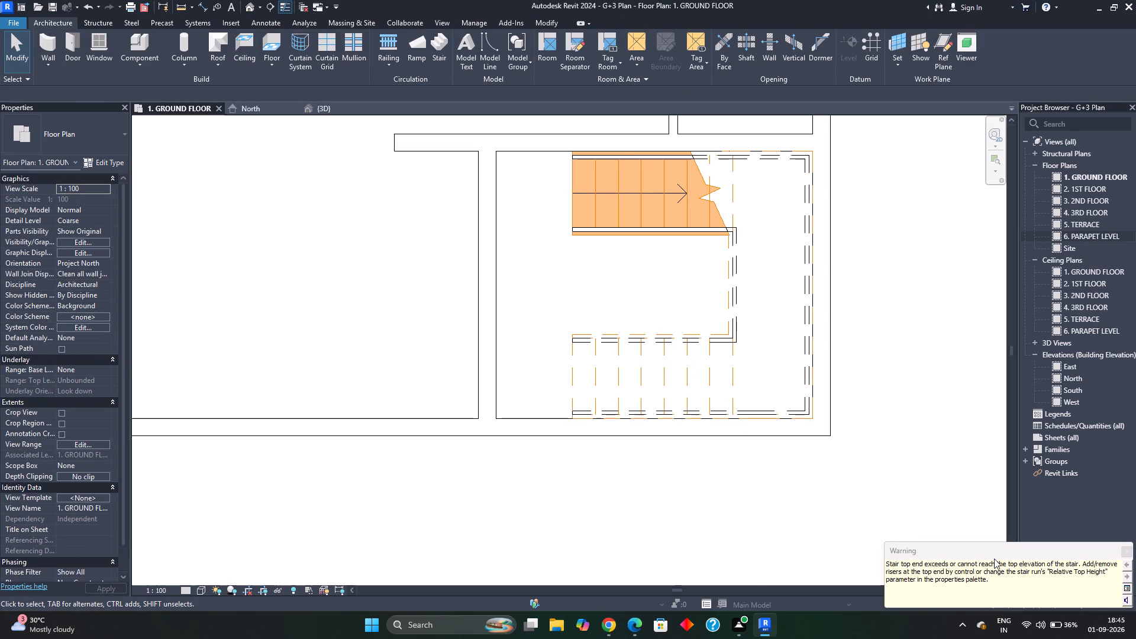
click(1127, 553)
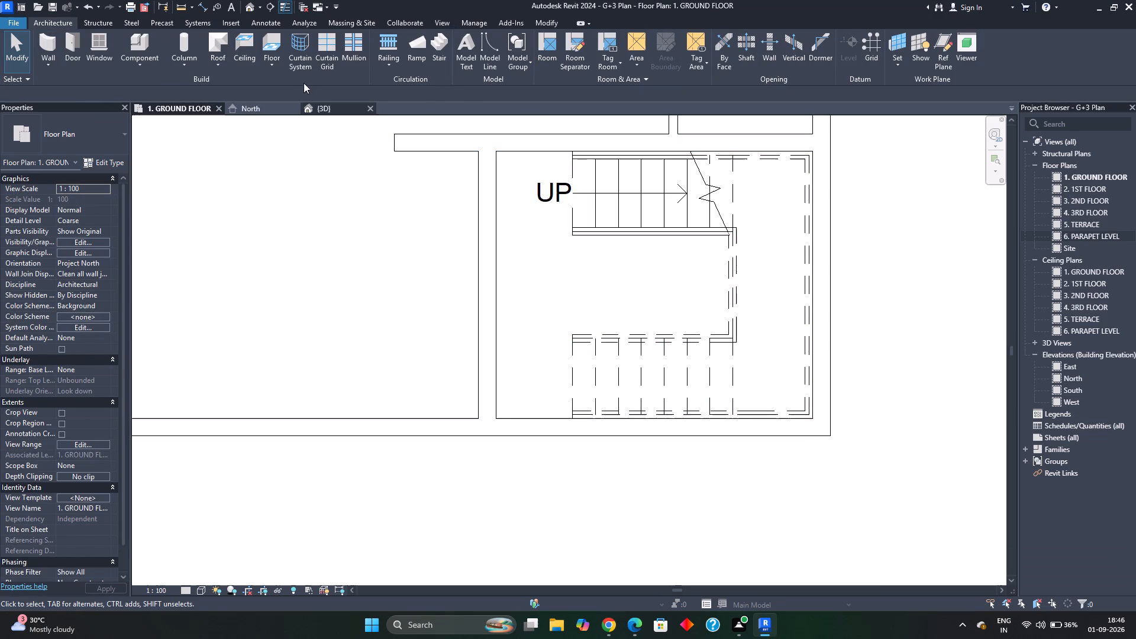
Examine the new stair's runs, landing and railings in the 3D view from several directions, and check the North elevation.
click(321, 112)
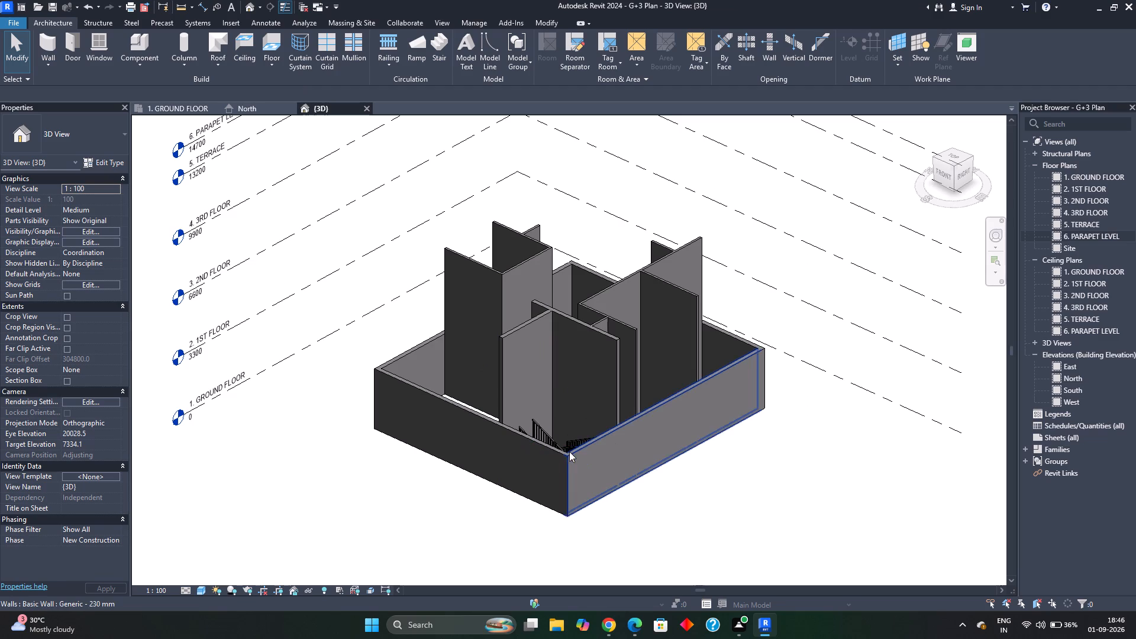
shift+middle_drag(577, 442, 563, 506)
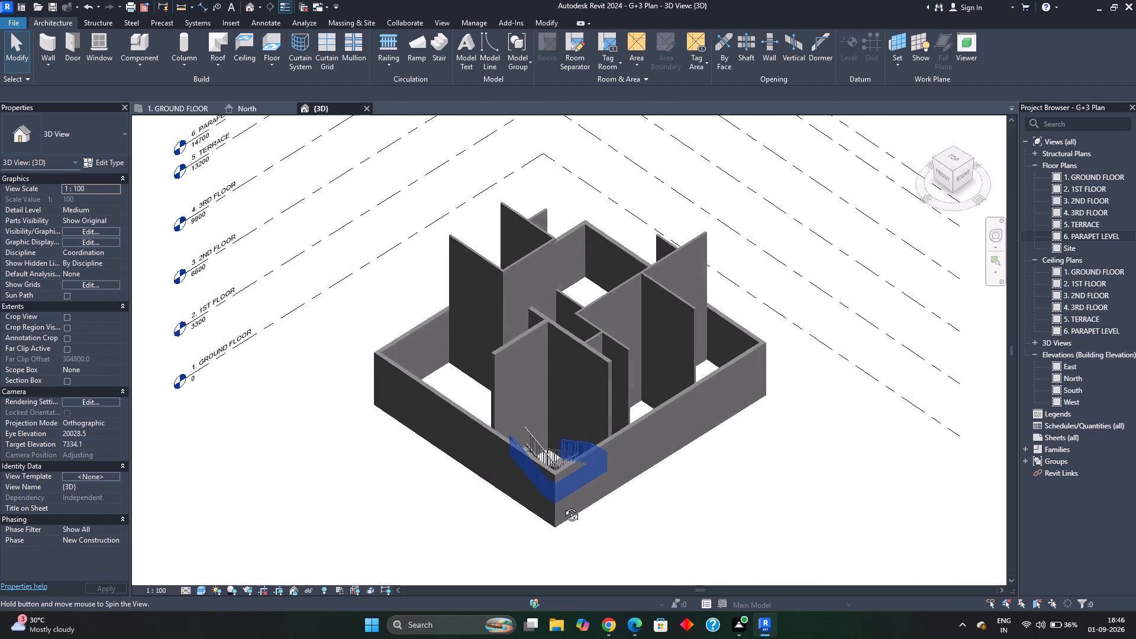
shift+middle_drag(563, 506, 489, 506)
scroll(477, 421, up, 4)
shift+middle_click(477, 421)
scroll(475, 430, up, 1)
middle_drag(475, 430, 435, 378)
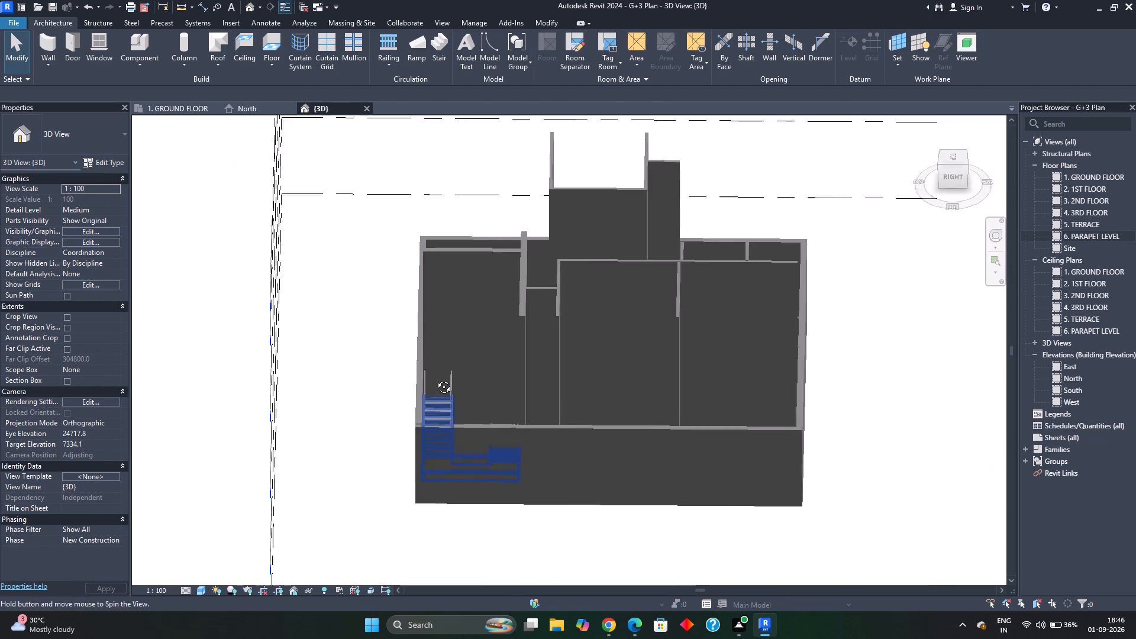
middle_drag(435, 378, 402, 351)
scroll(415, 372, up, 4)
shift+middle_drag(444, 404, 580, 511)
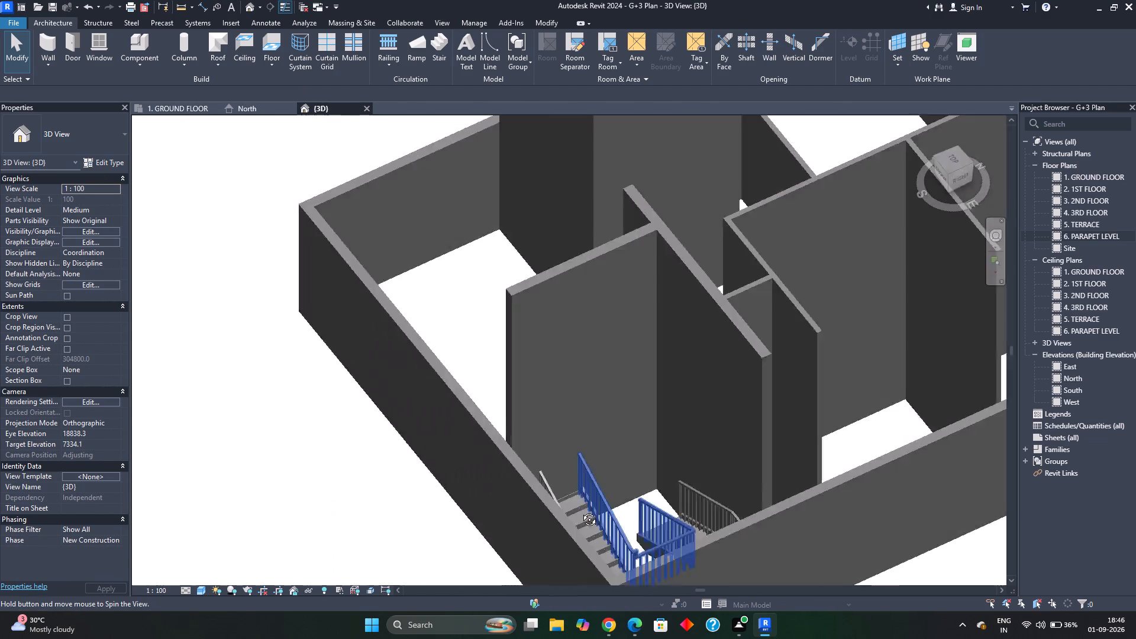
shift+middle_drag(580, 511, 642, 514)
middle_drag(668, 505, 676, 446)
shift+middle_drag(723, 477, 850, 467)
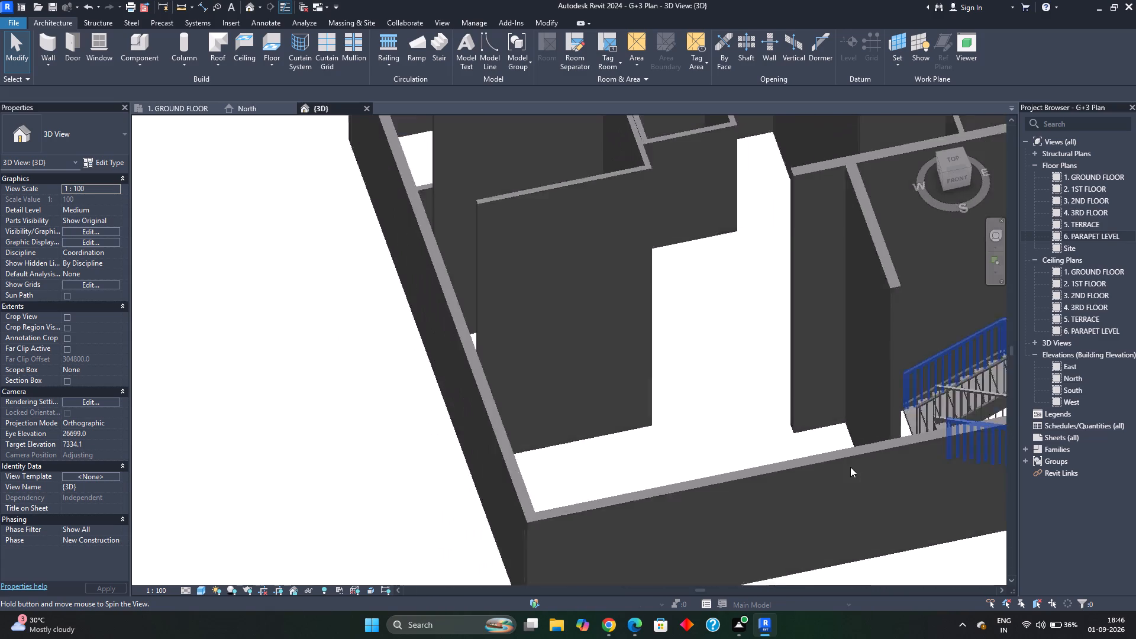
shift+middle_drag(850, 467, 849, 467)
middle_drag(899, 429, 701, 411)
scroll(771, 379, up, 4)
shift+middle_drag(760, 415, 721, 492)
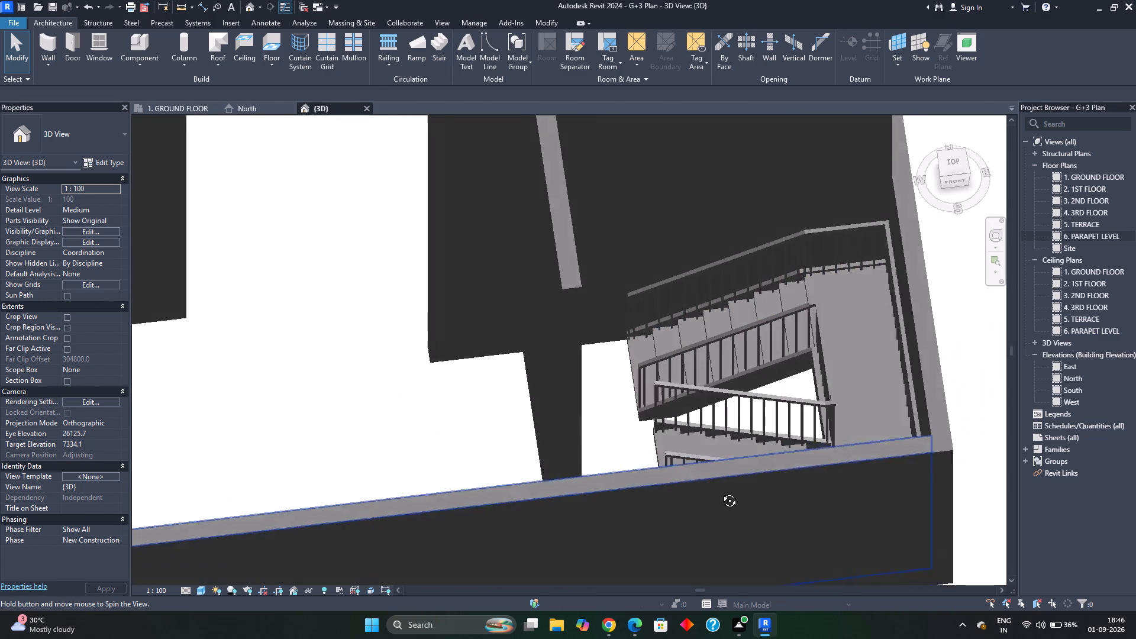
shift+middle_drag(721, 492, 694, 490)
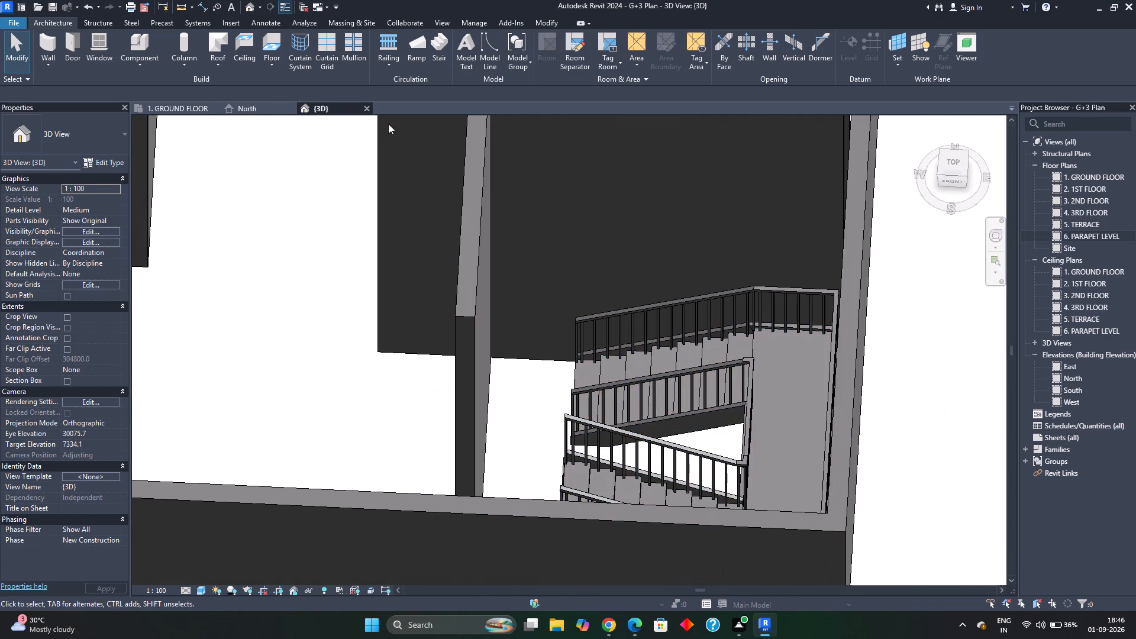
click(322, 110)
click(248, 108)
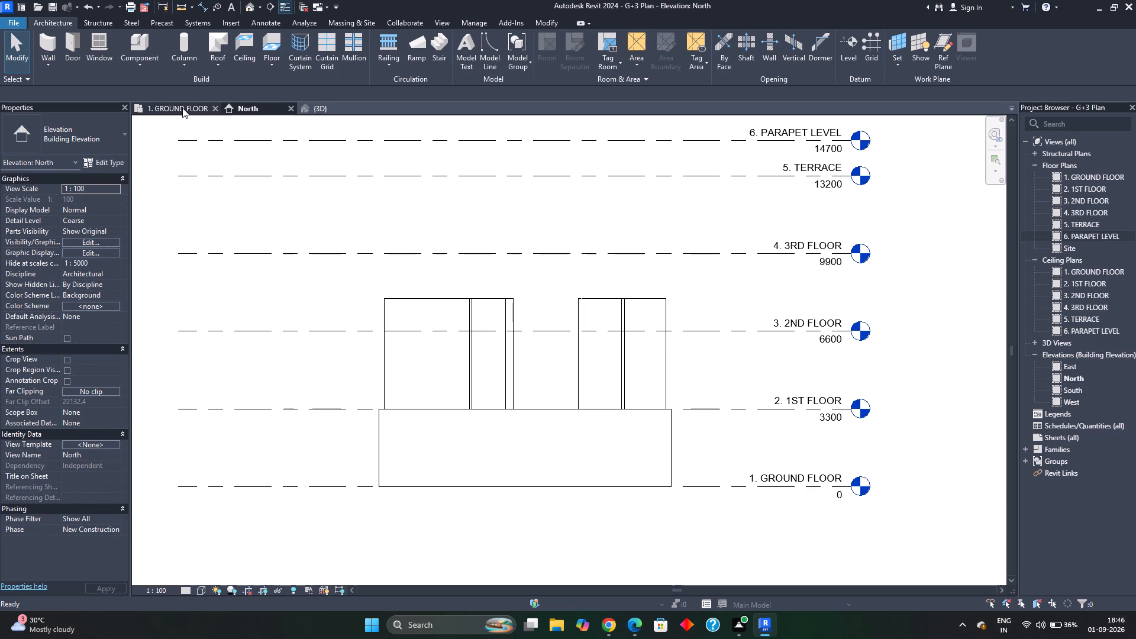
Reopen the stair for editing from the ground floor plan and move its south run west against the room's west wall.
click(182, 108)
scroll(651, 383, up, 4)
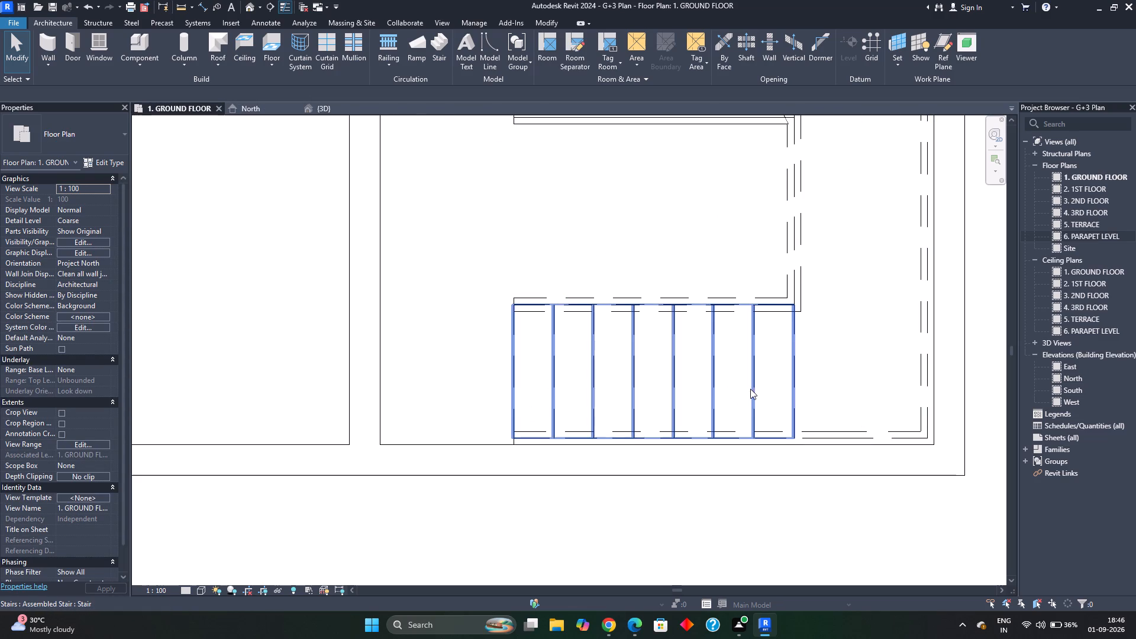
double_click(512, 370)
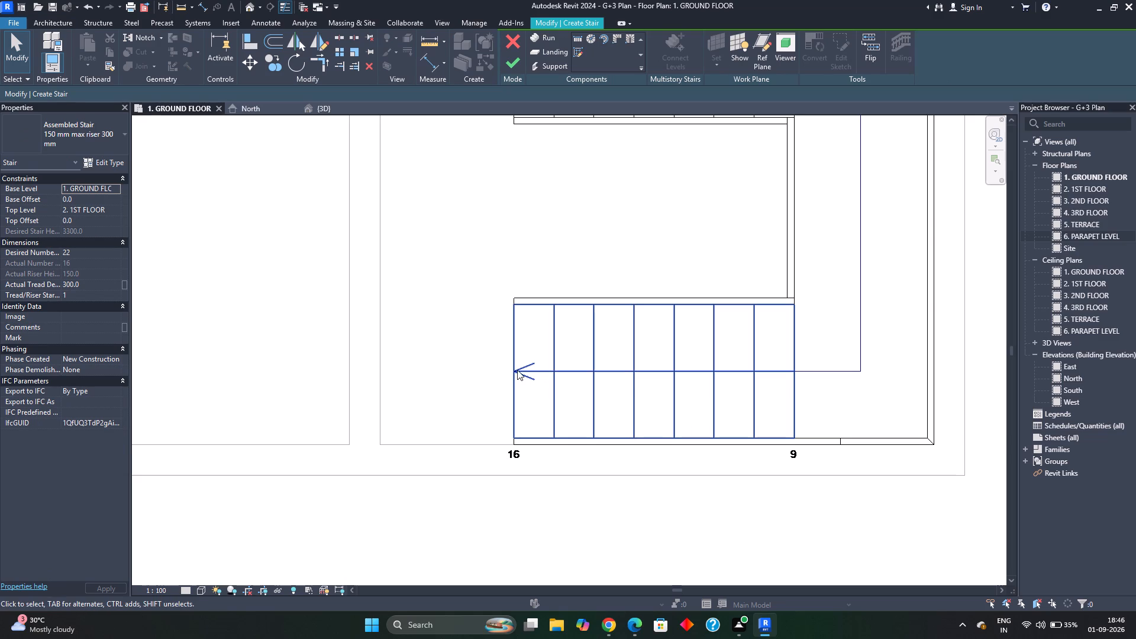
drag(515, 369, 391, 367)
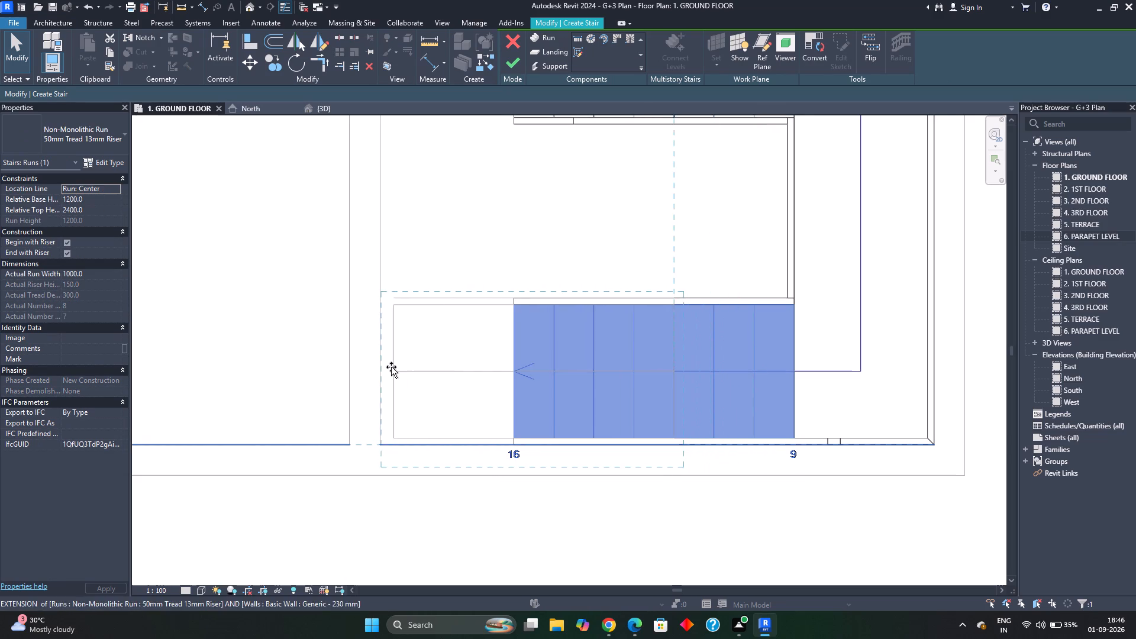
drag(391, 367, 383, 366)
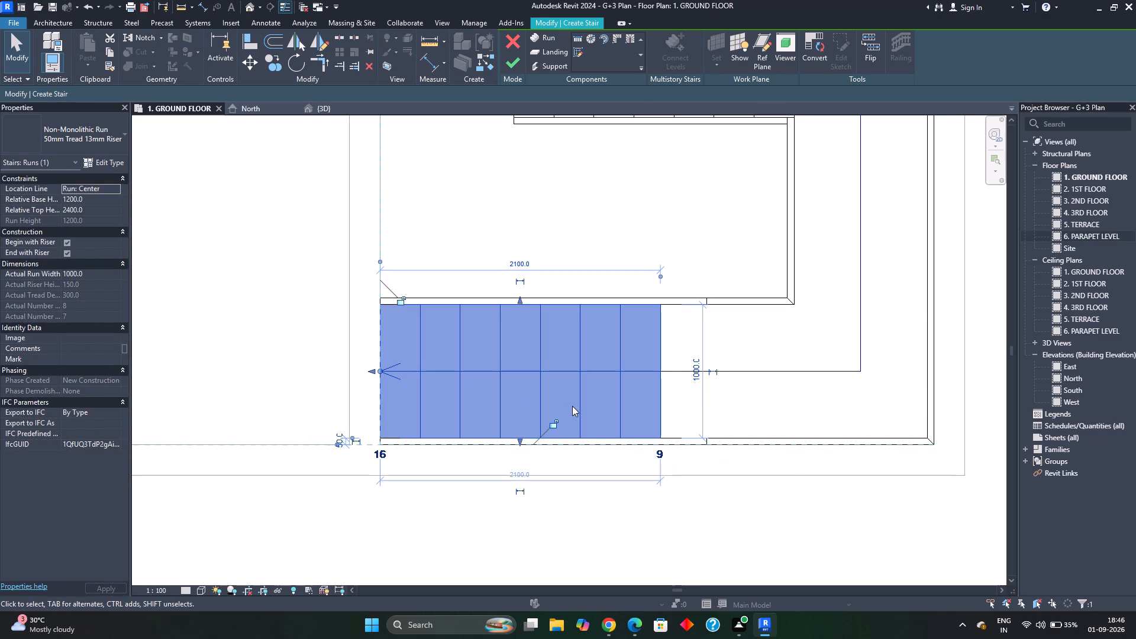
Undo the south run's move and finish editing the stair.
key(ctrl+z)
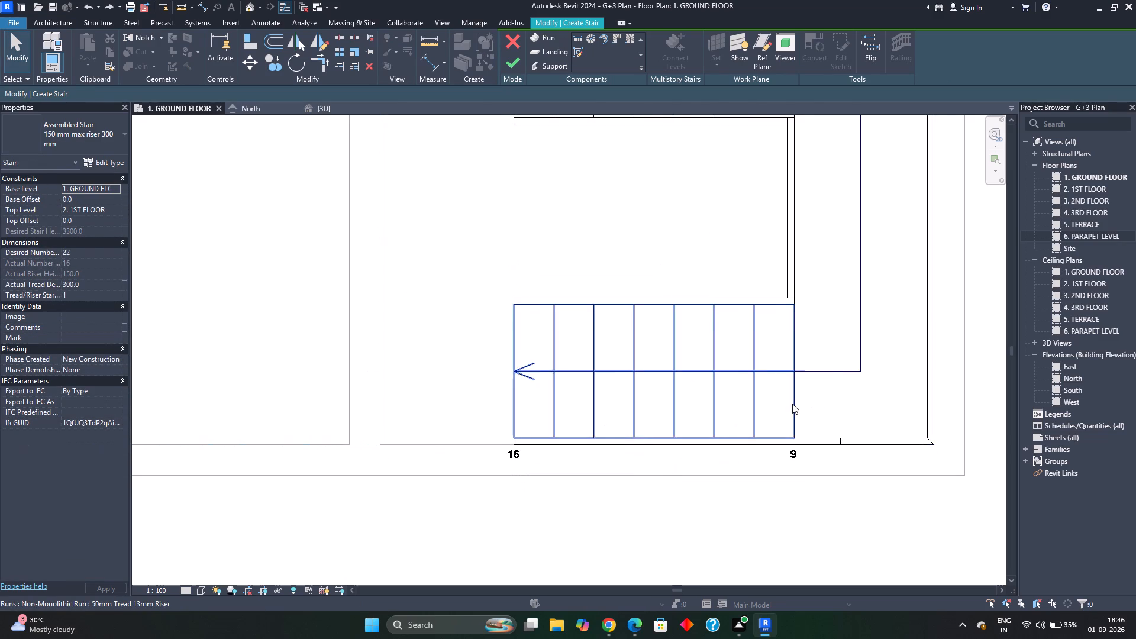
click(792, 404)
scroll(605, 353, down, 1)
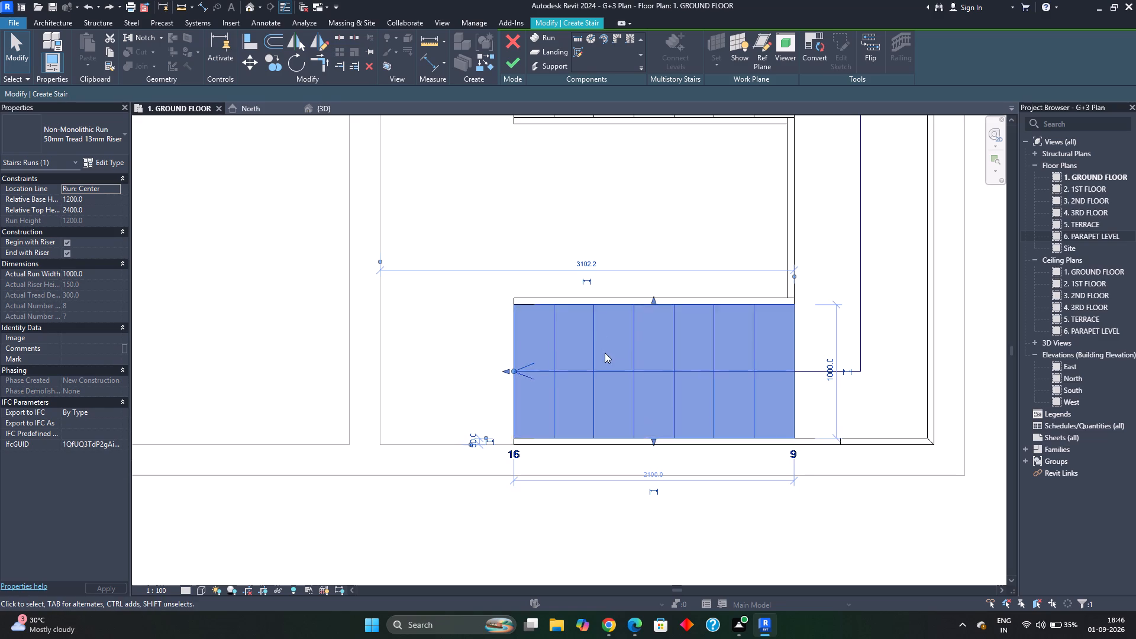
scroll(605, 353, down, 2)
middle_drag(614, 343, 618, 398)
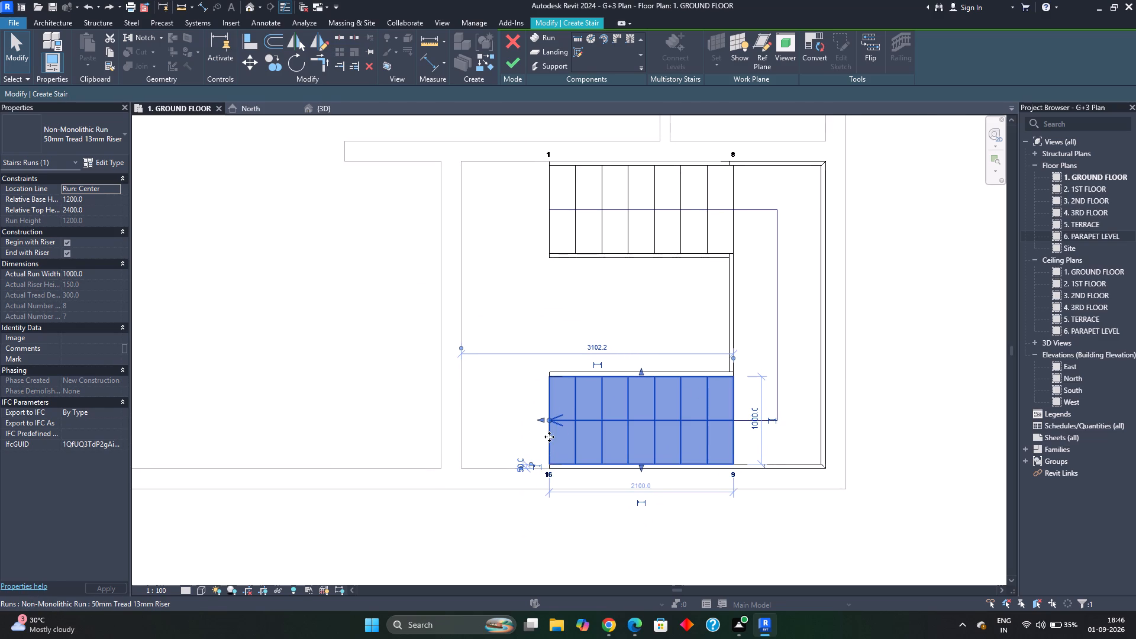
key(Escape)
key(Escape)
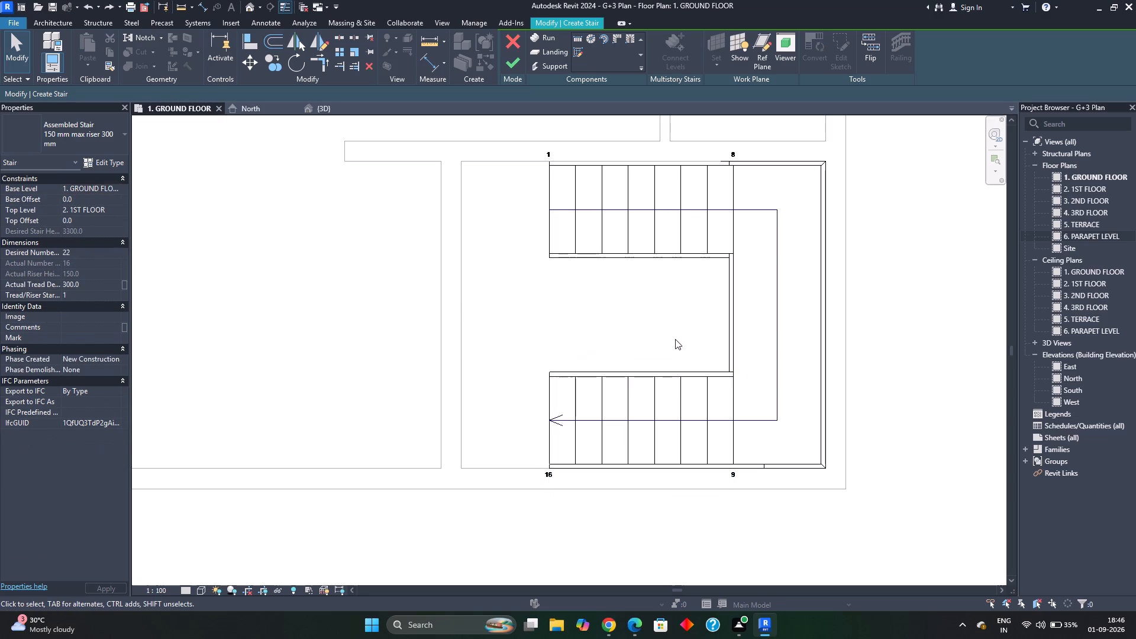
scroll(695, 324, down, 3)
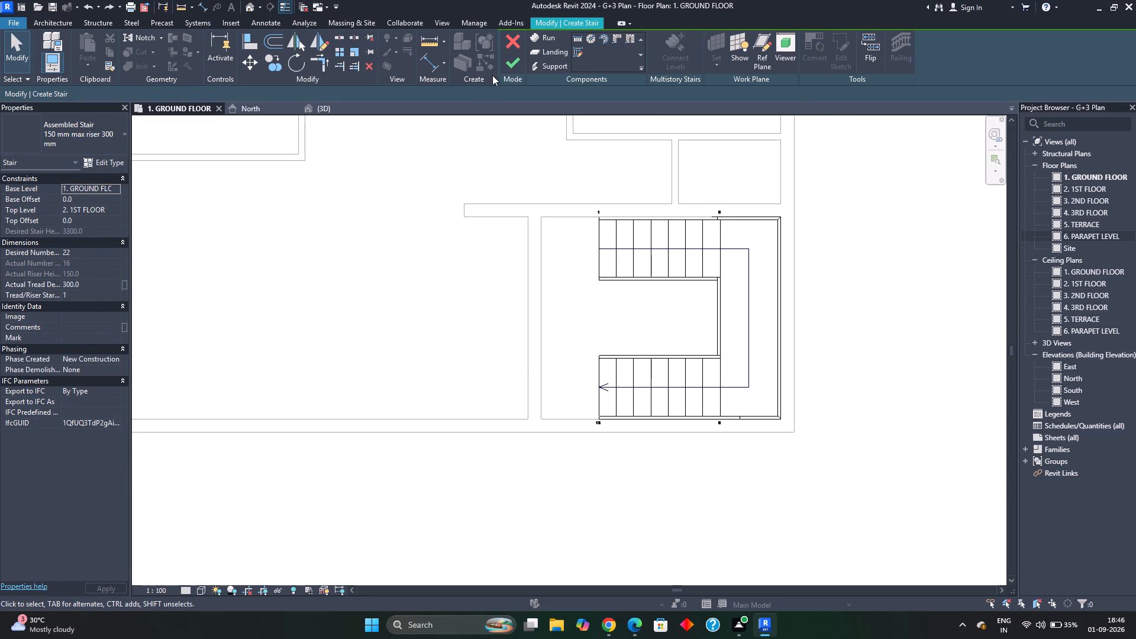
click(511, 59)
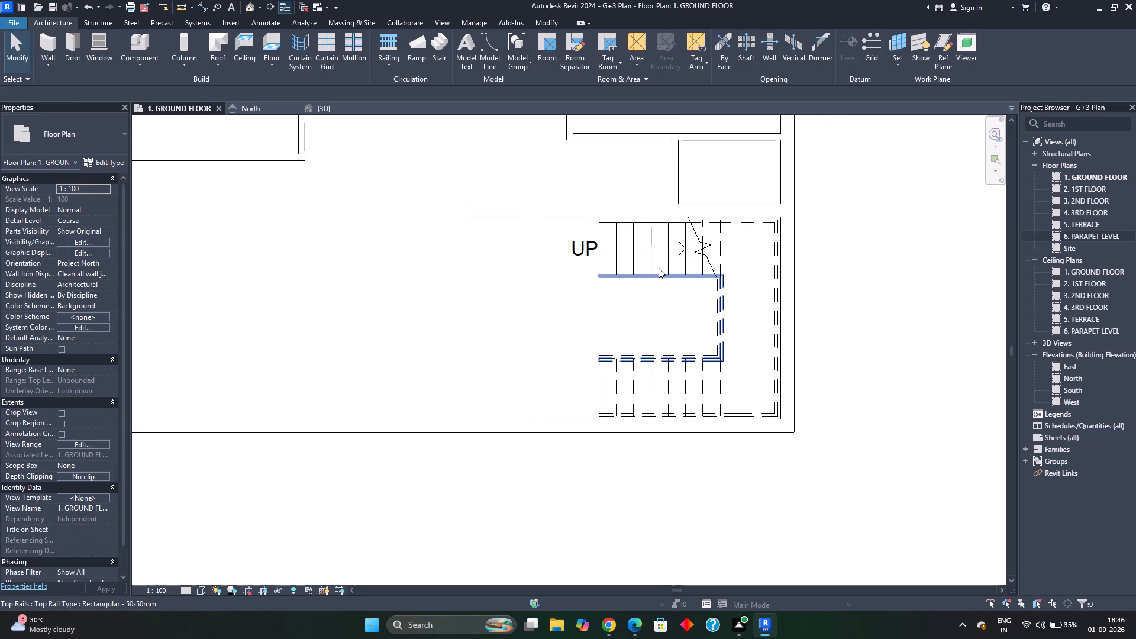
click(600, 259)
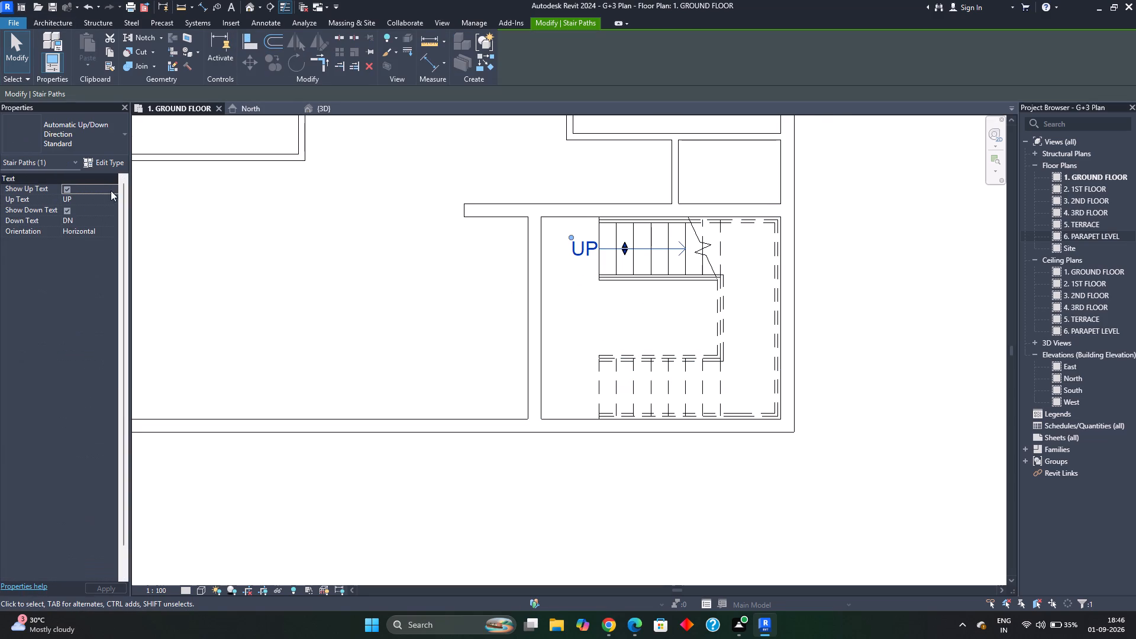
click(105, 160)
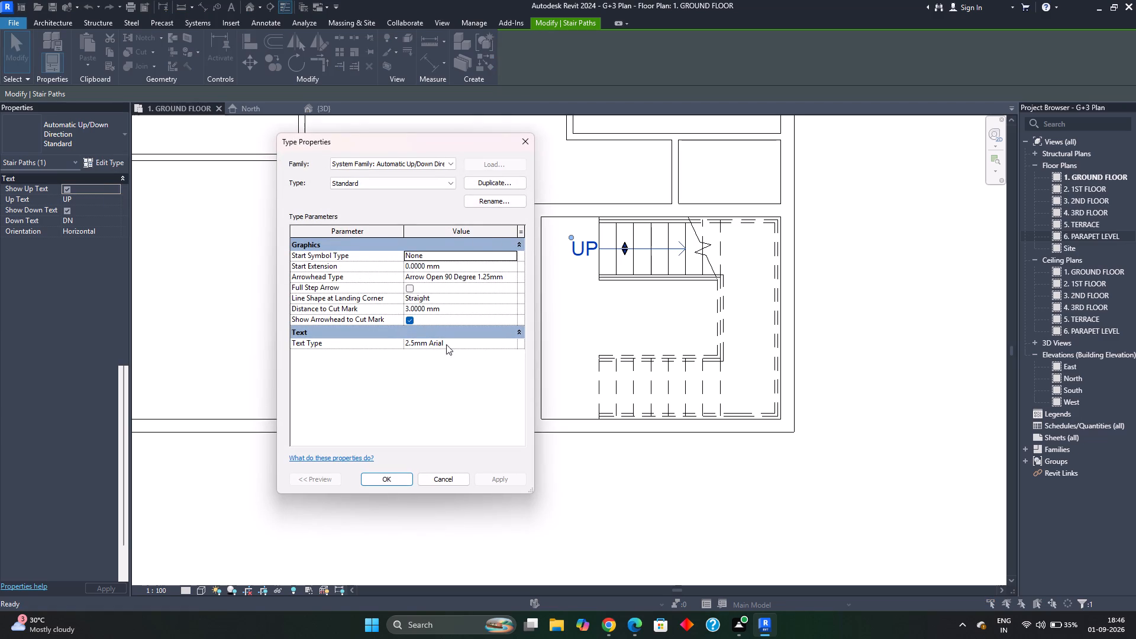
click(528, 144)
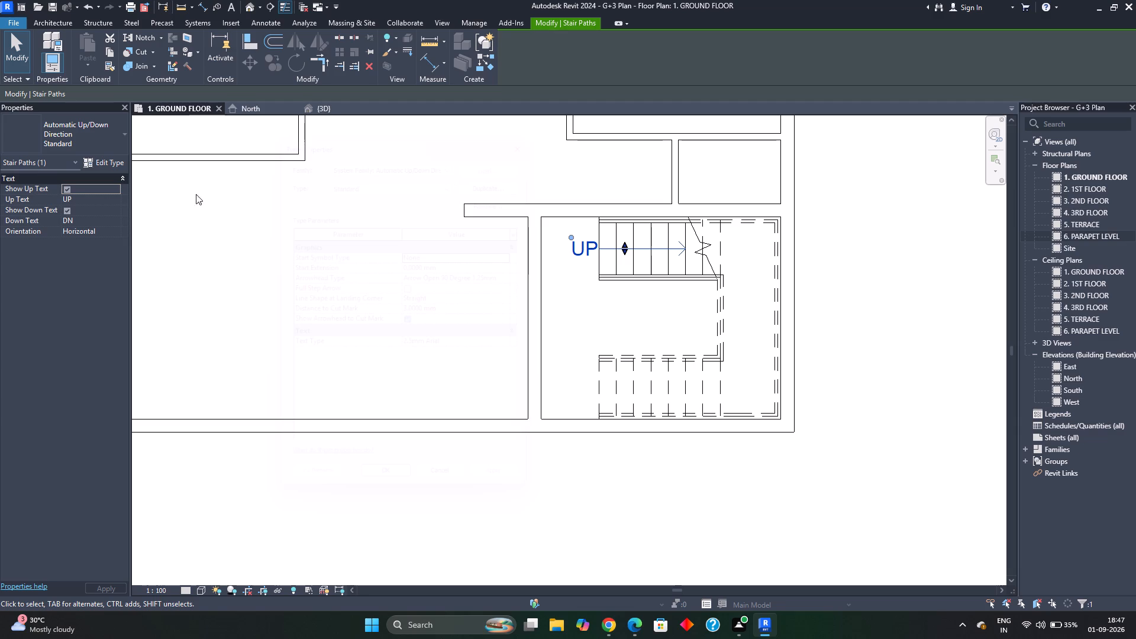
Examine the 150 mm max riser 300 mm assembled stair type's parameters and stair calculation rules, and cancel without creating a stair.
key(Escape)
key(Escape)
scroll(466, 251, down, 1)
click(436, 54)
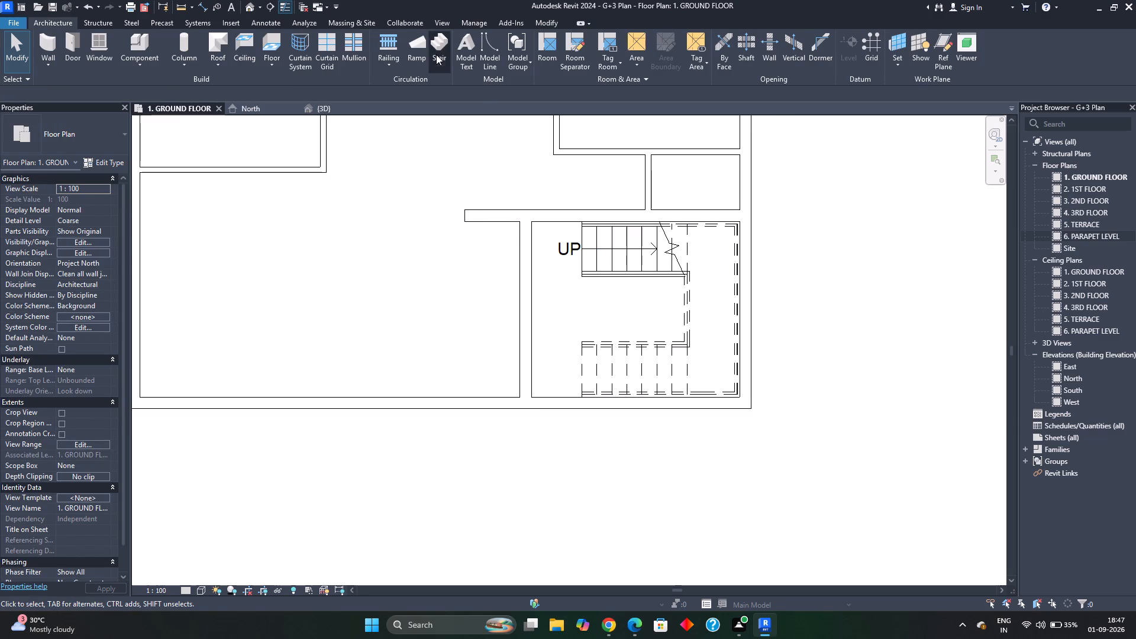
click(109, 162)
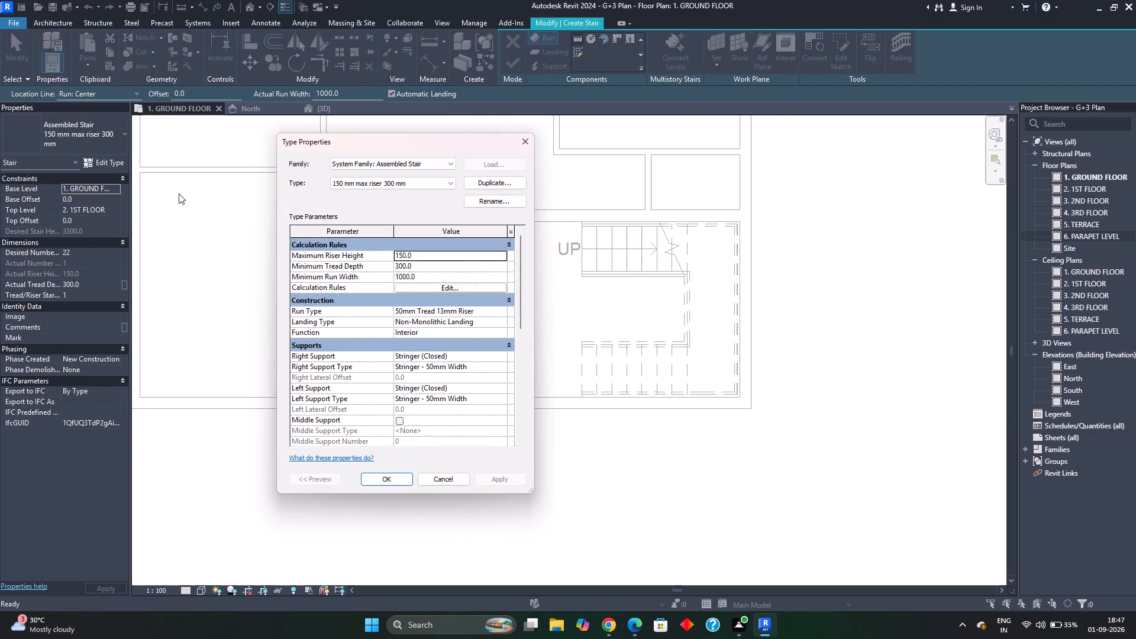
scroll(427, 396, down, 3)
scroll(431, 391, up, 2)
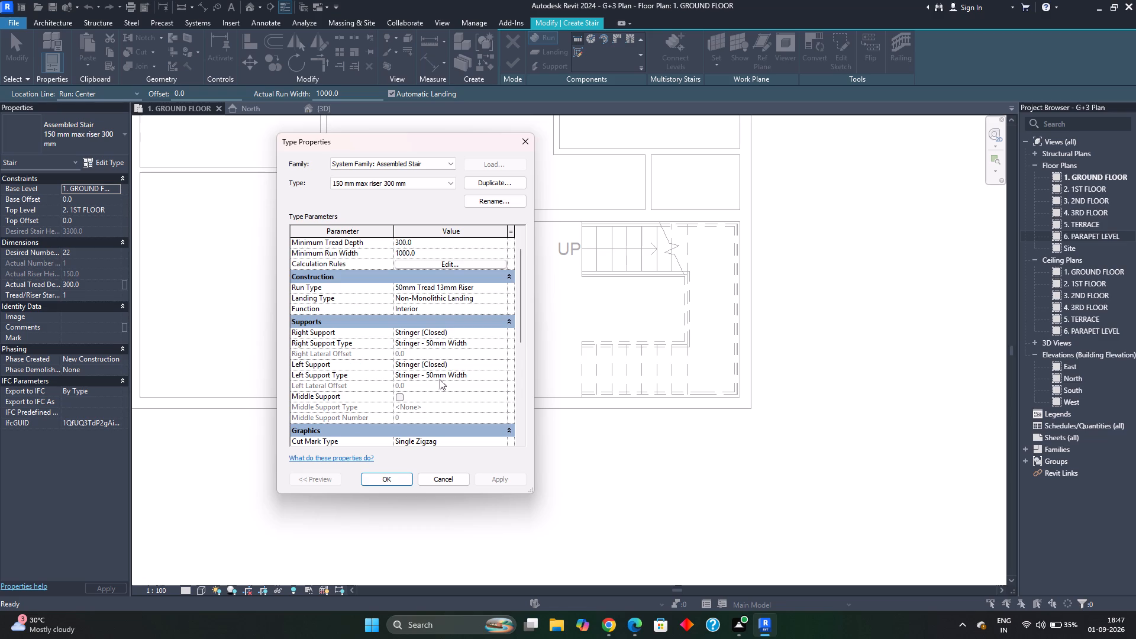
scroll(446, 369, down, 1)
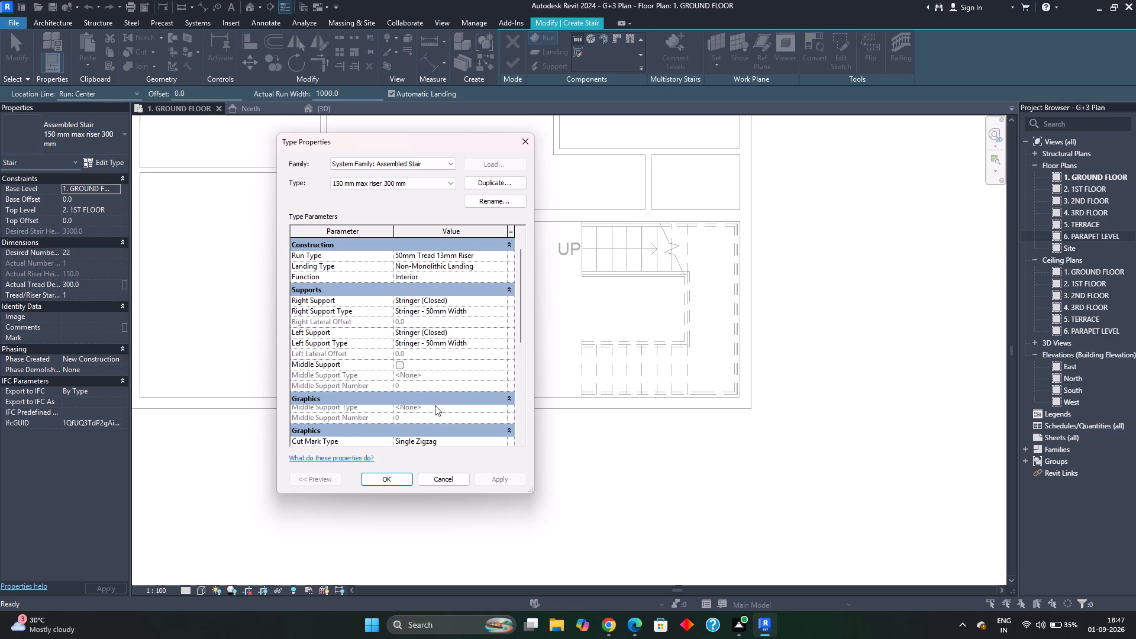
click(435, 405)
key(Escape)
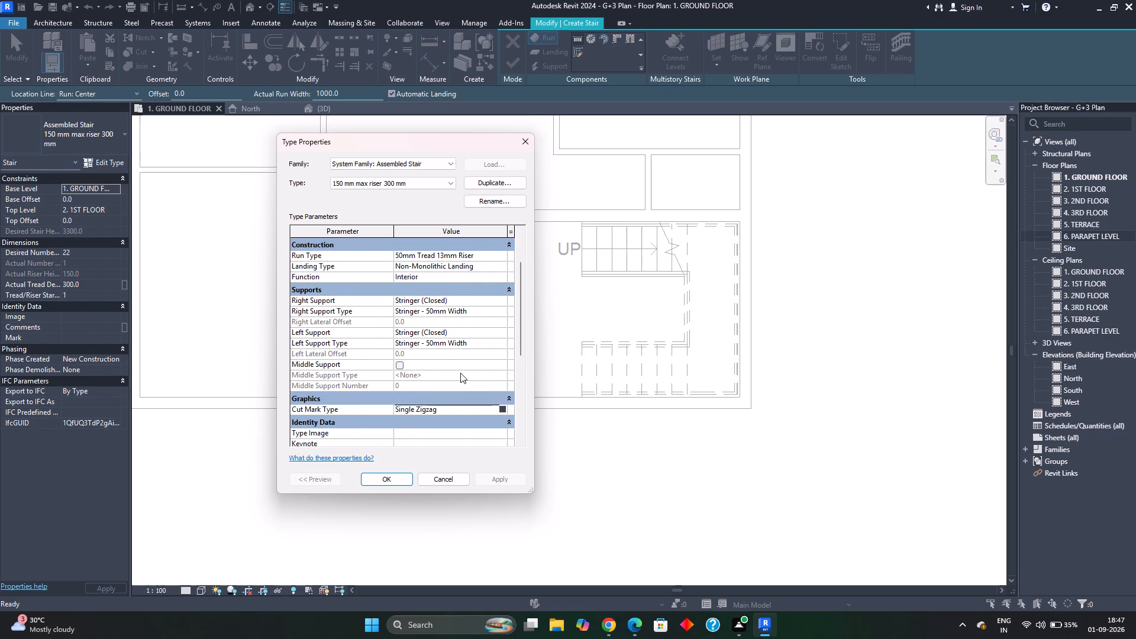
scroll(457, 362, up, 2)
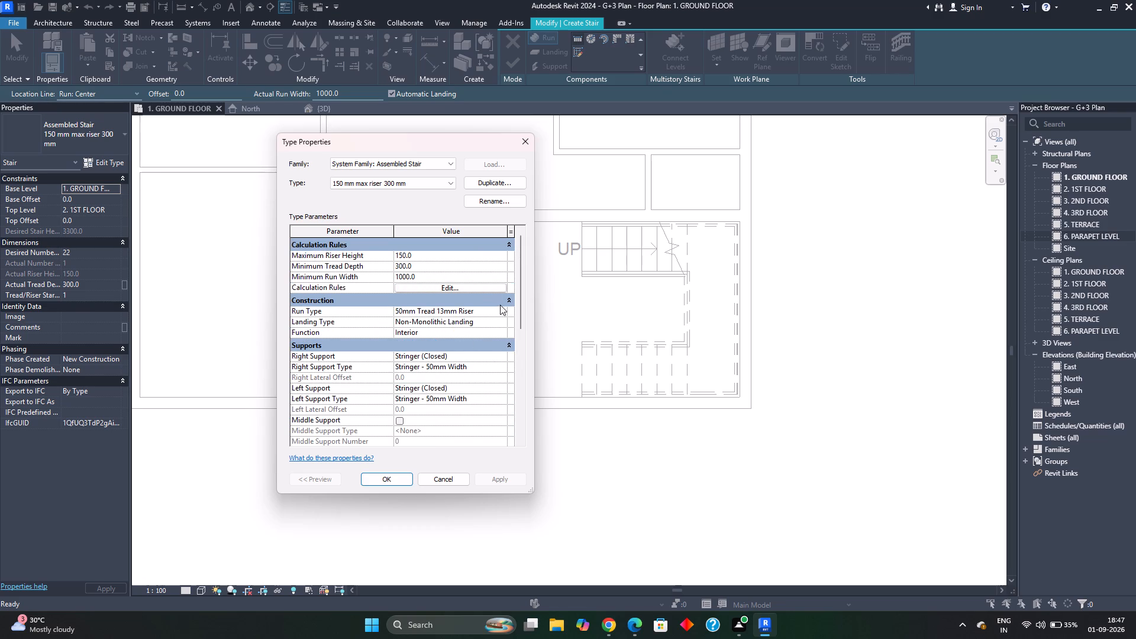
click(495, 291)
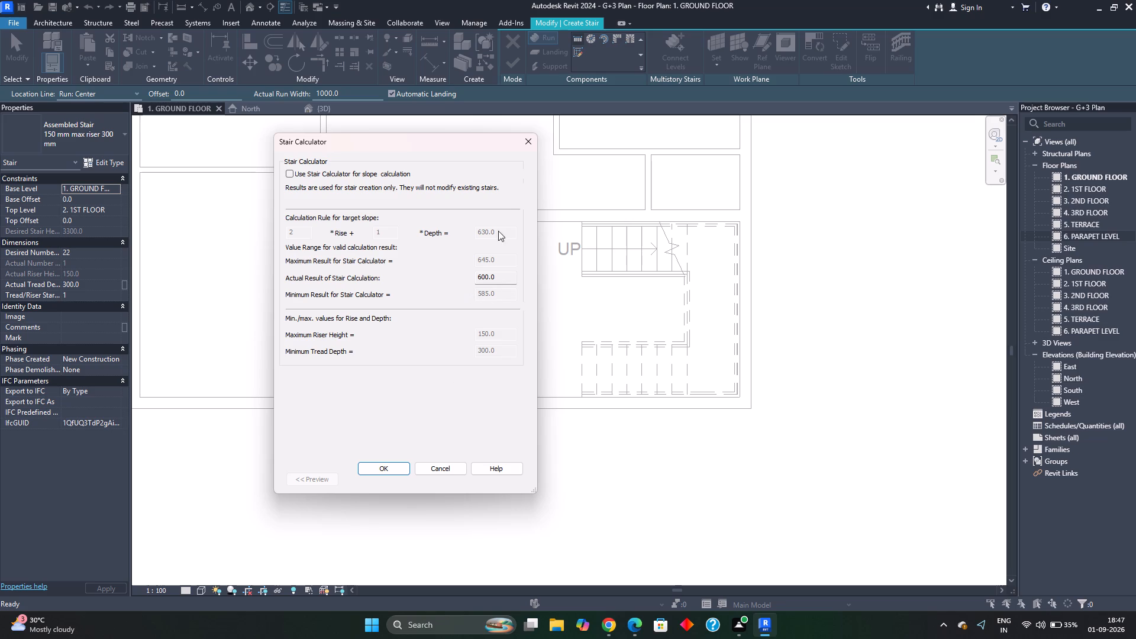
click(528, 145)
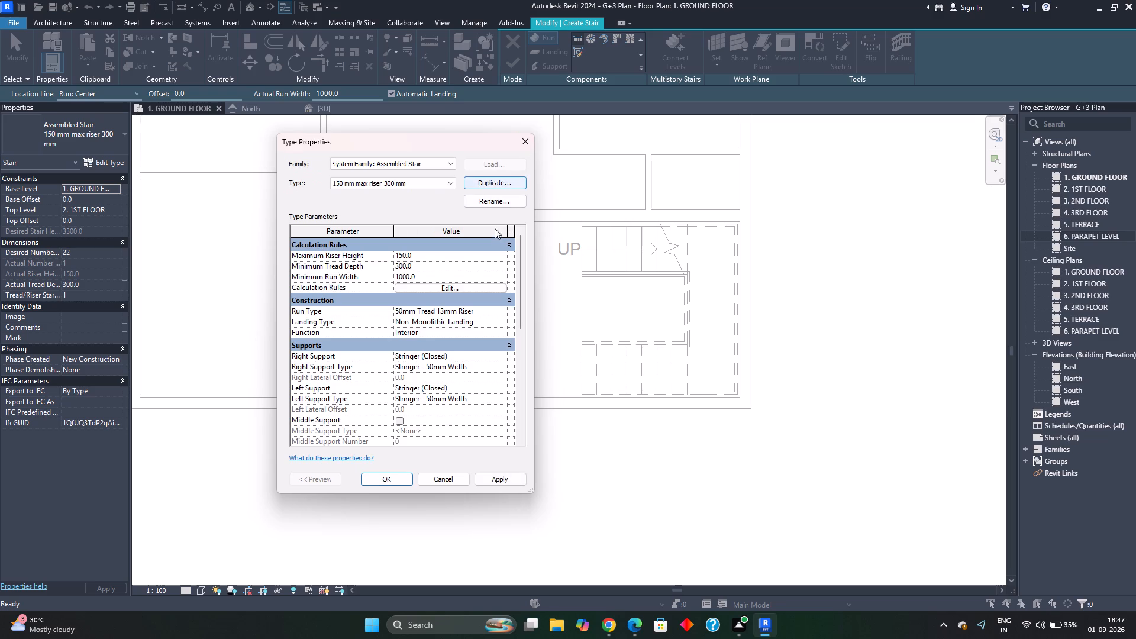
click(522, 142)
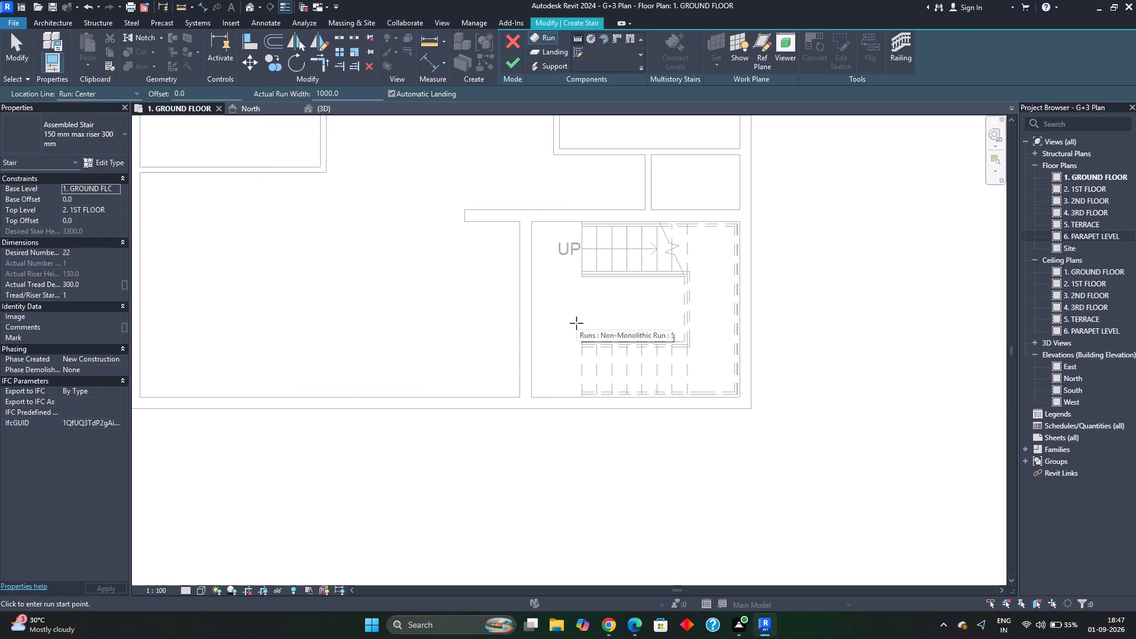
key(Escape)
key(Escape)
key(Escape)
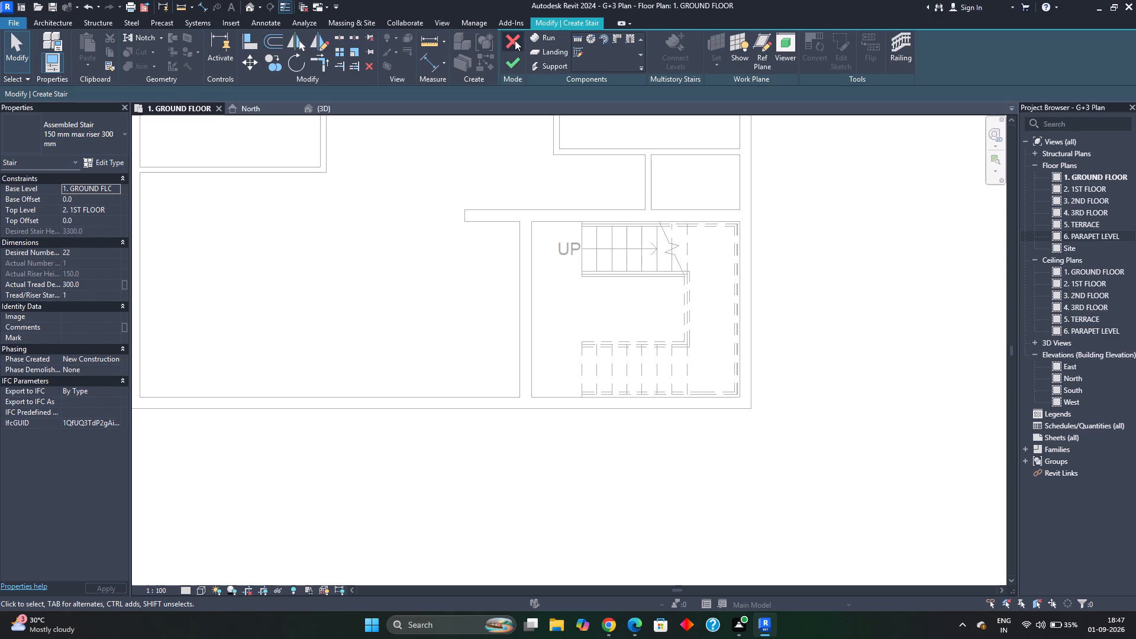
click(515, 40)
Delete the existing ground floor stair from the stair room.
click(631, 258)
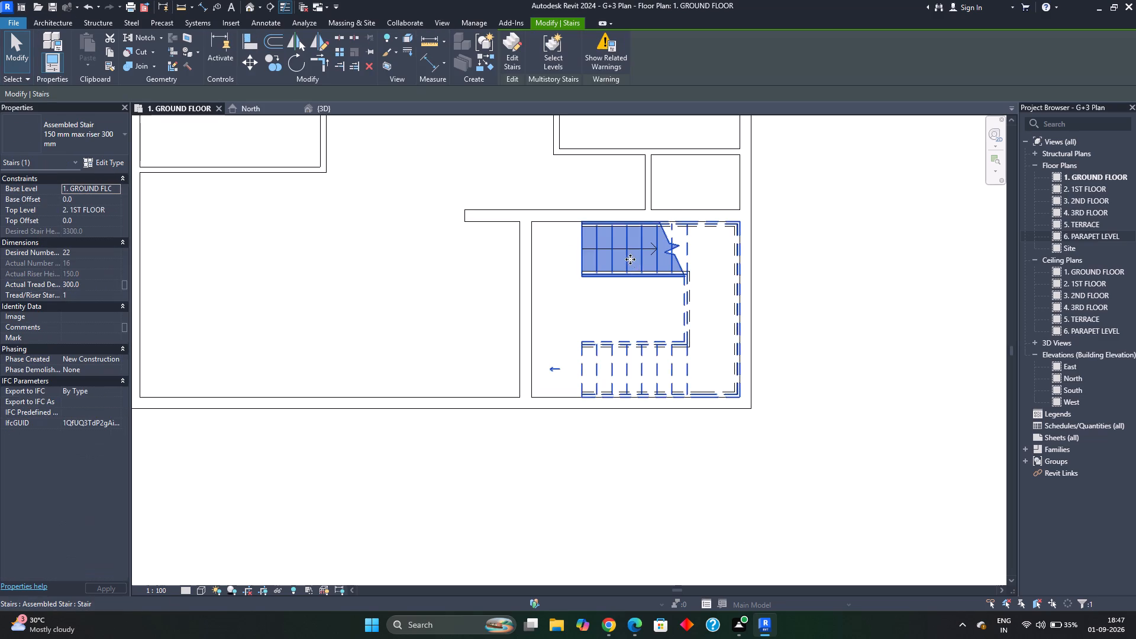
scroll(629, 260, up, 3)
middle_drag(629, 260, 559, 291)
key(Escape)
scroll(589, 295, up, 3)
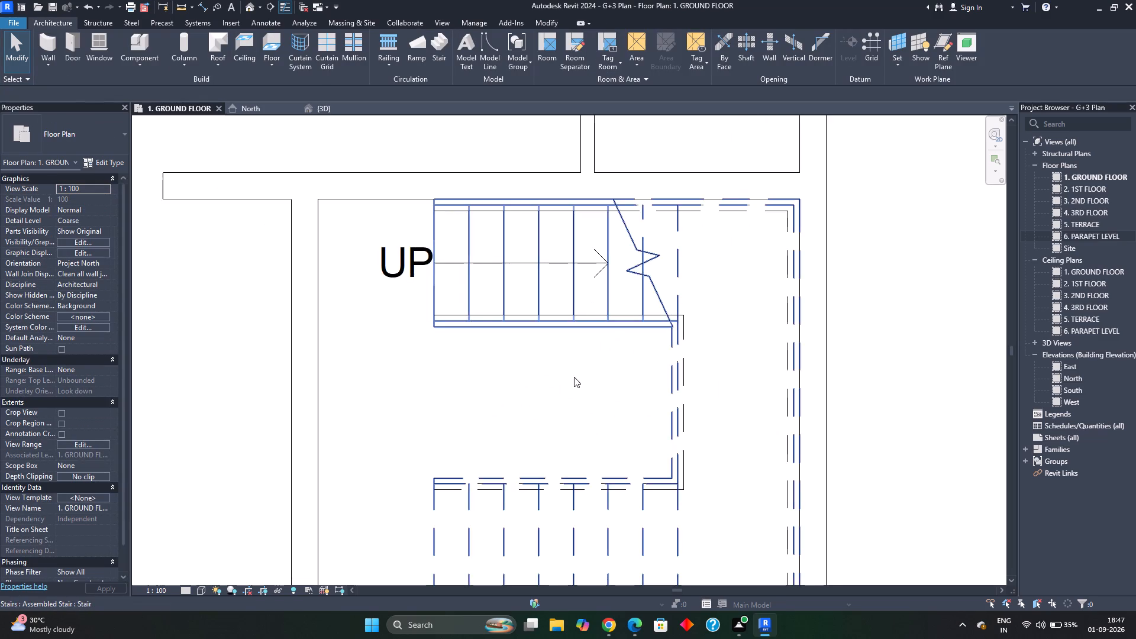
middle_drag(573, 364, 575, 241)
key(Escape)
scroll(637, 214, down, 1)
middle_drag(629, 257, 622, 343)
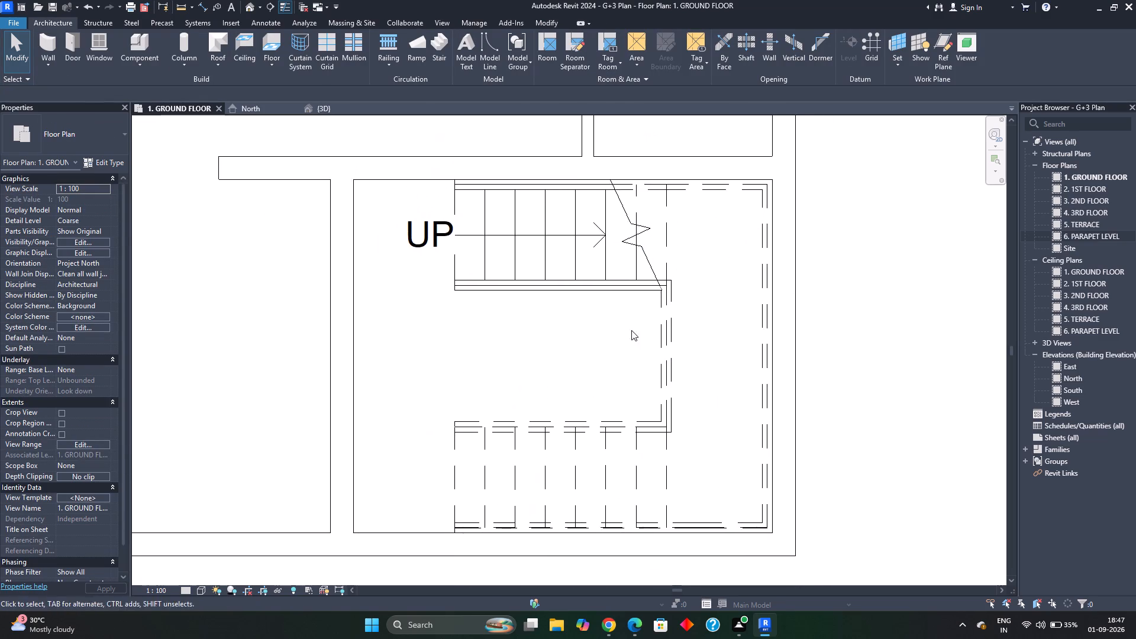
click(651, 271)
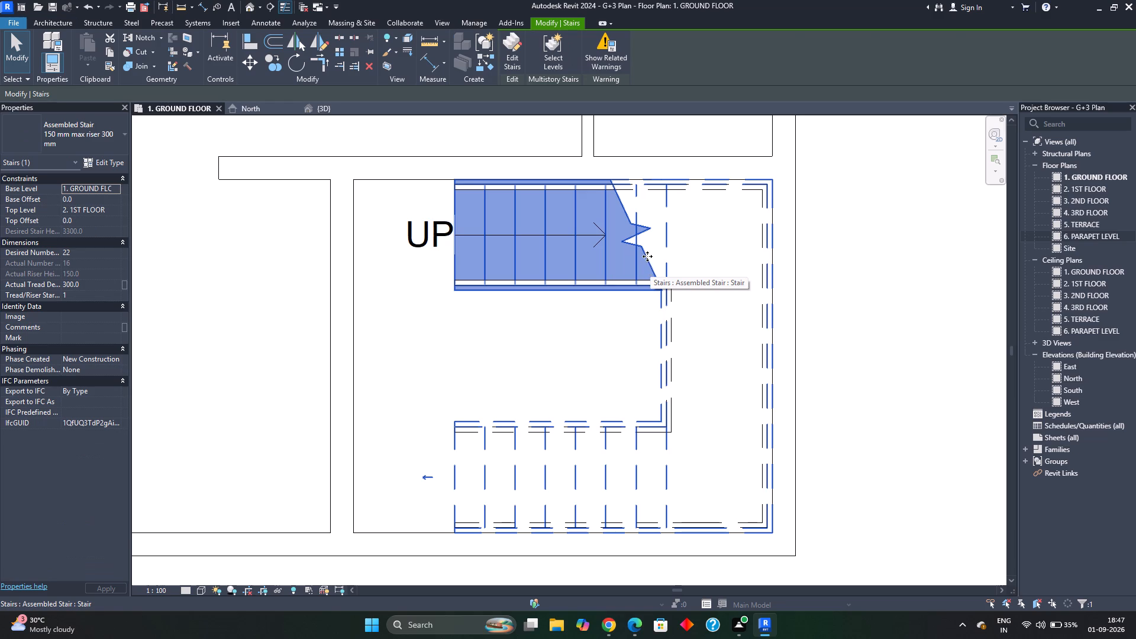
key(Delete)
Draw a new U-shaped stair with two 3000 mm, 11-riser runs from the west wall along the north and south walls, joined by an east landing.
scroll(626, 282, down, 3)
middle_drag(621, 312, 639, 329)
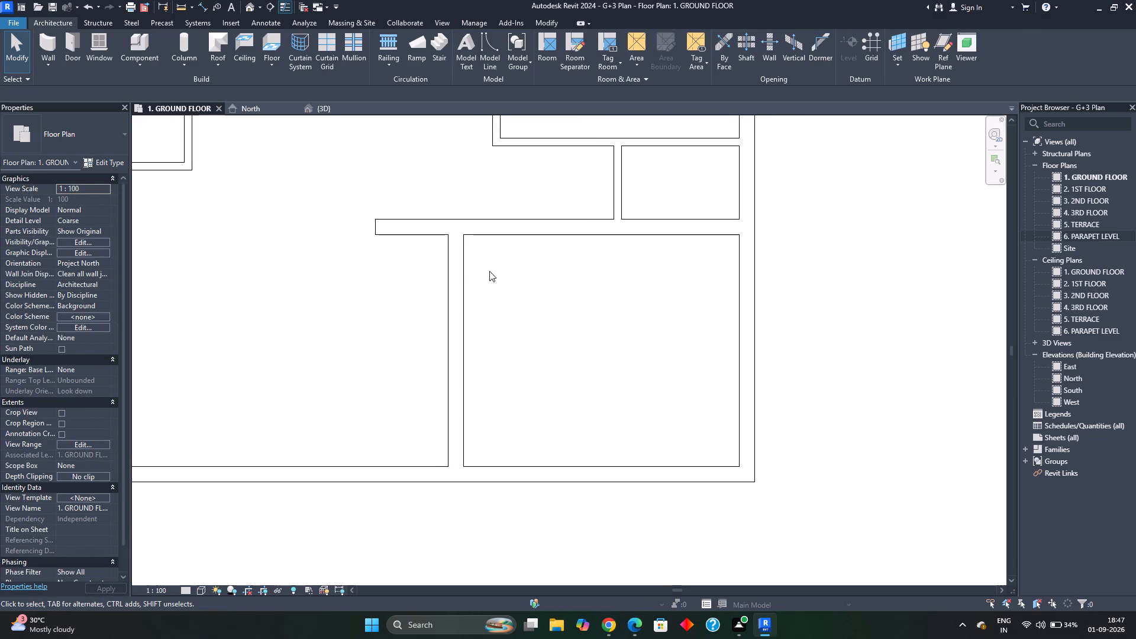
click(446, 47)
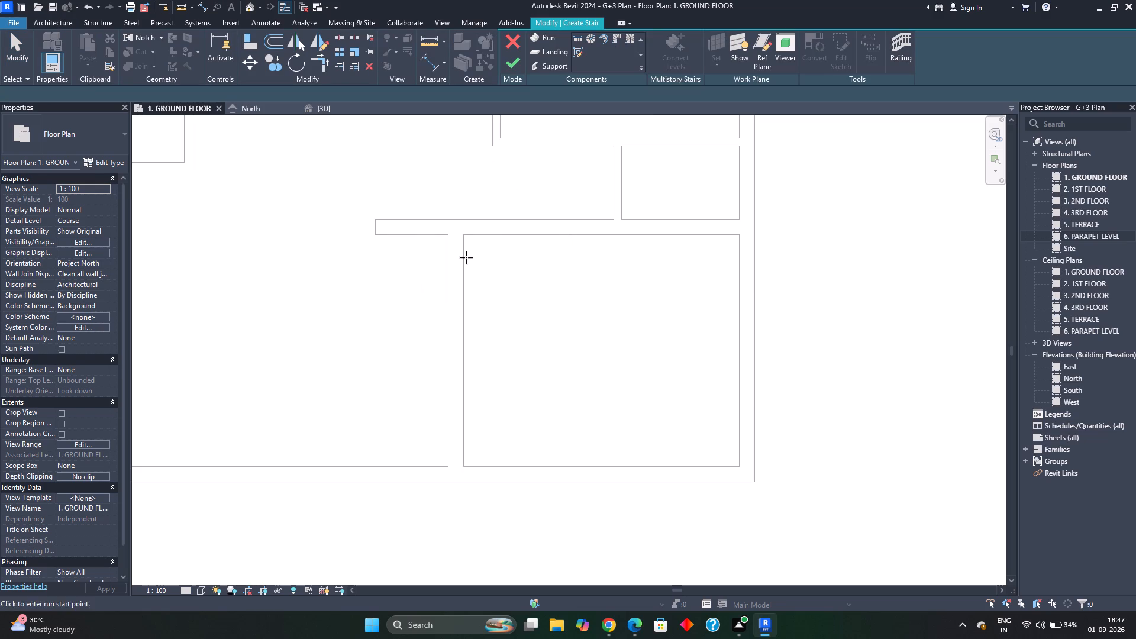
click(466, 233)
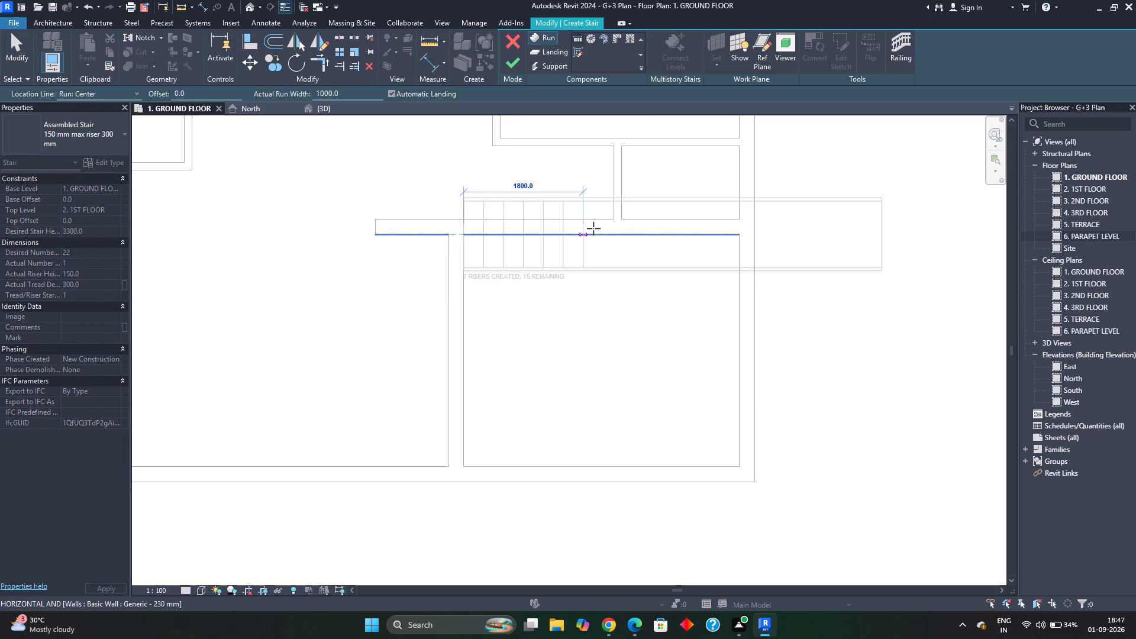
click(656, 230)
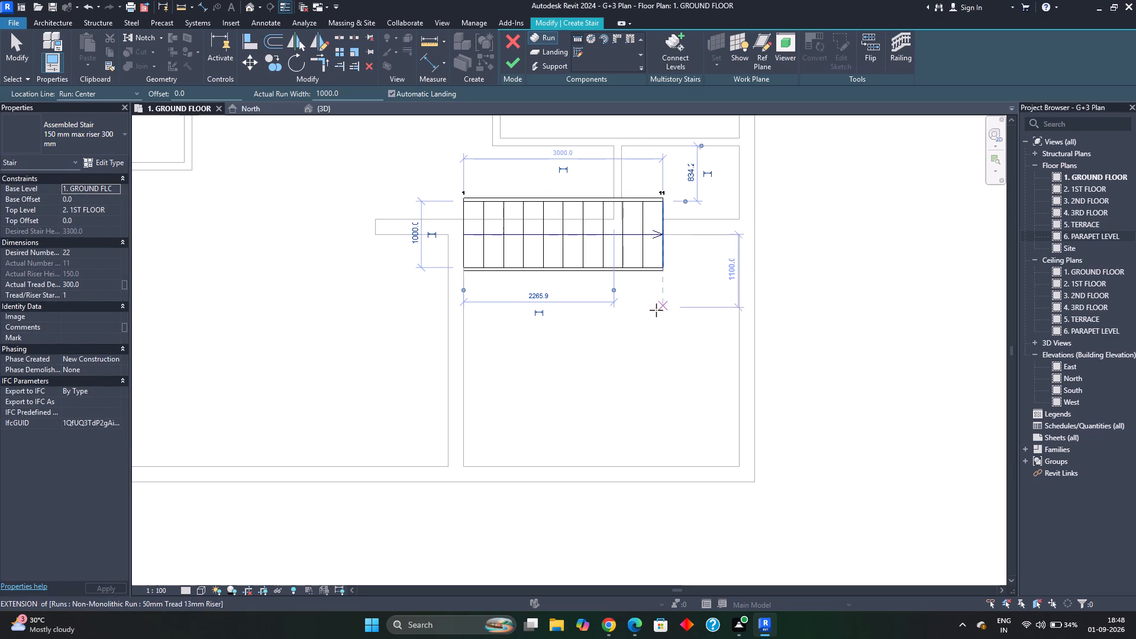
click(669, 470)
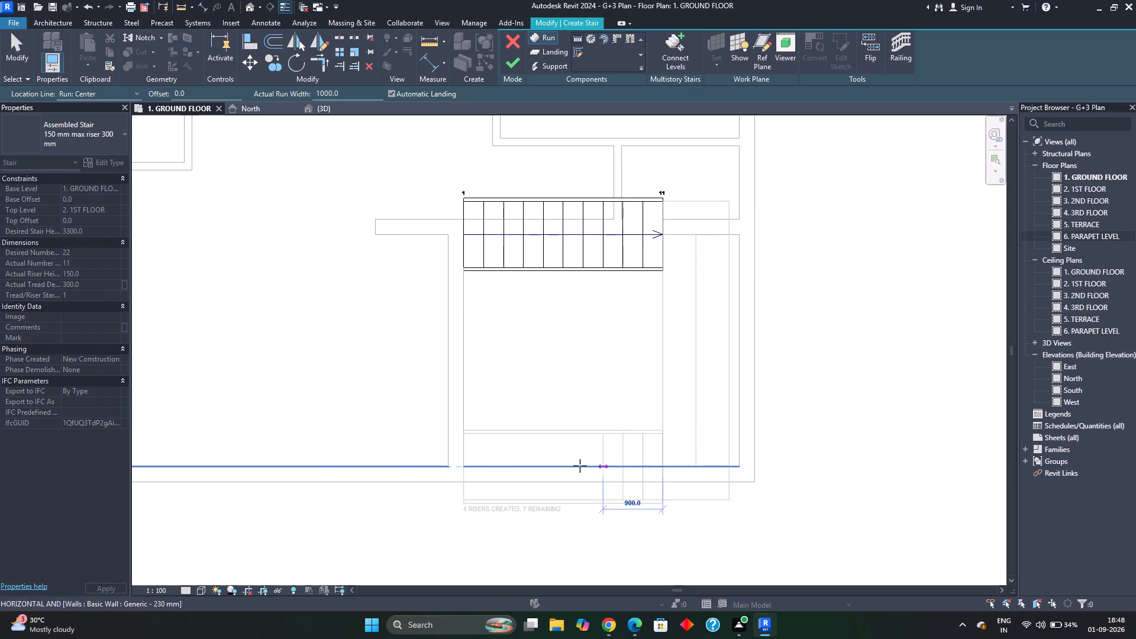
click(464, 465)
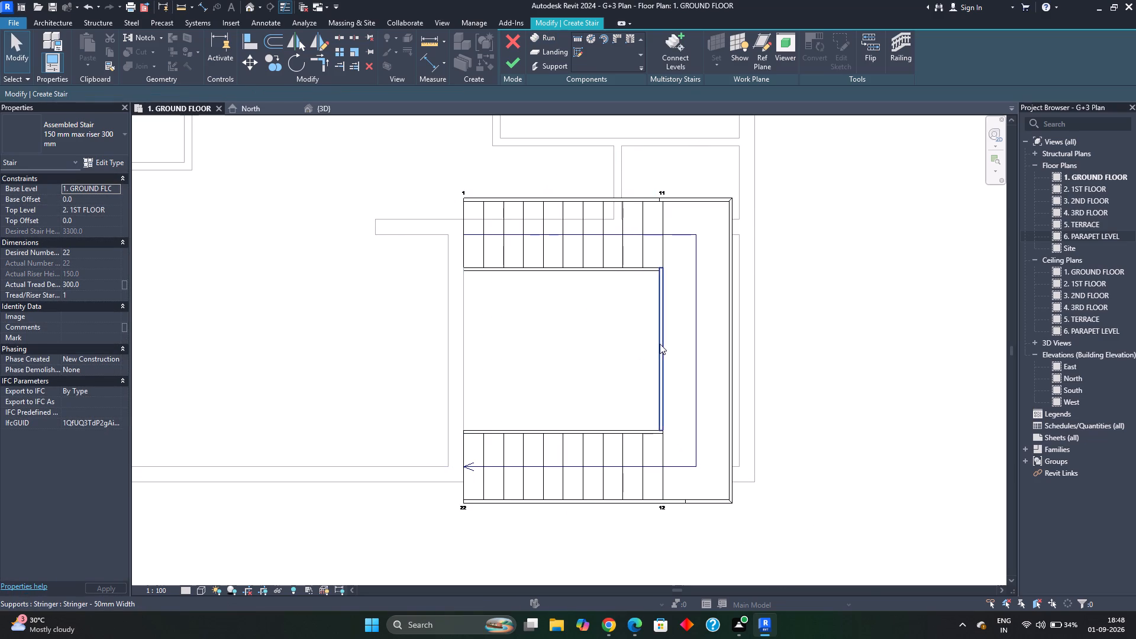
key(Escape)
key(Escape)
key(Escape)
Align the outer stringers of the north and south runs with the inner faces of the stair room's north and south walls.
key(a)
key(l)
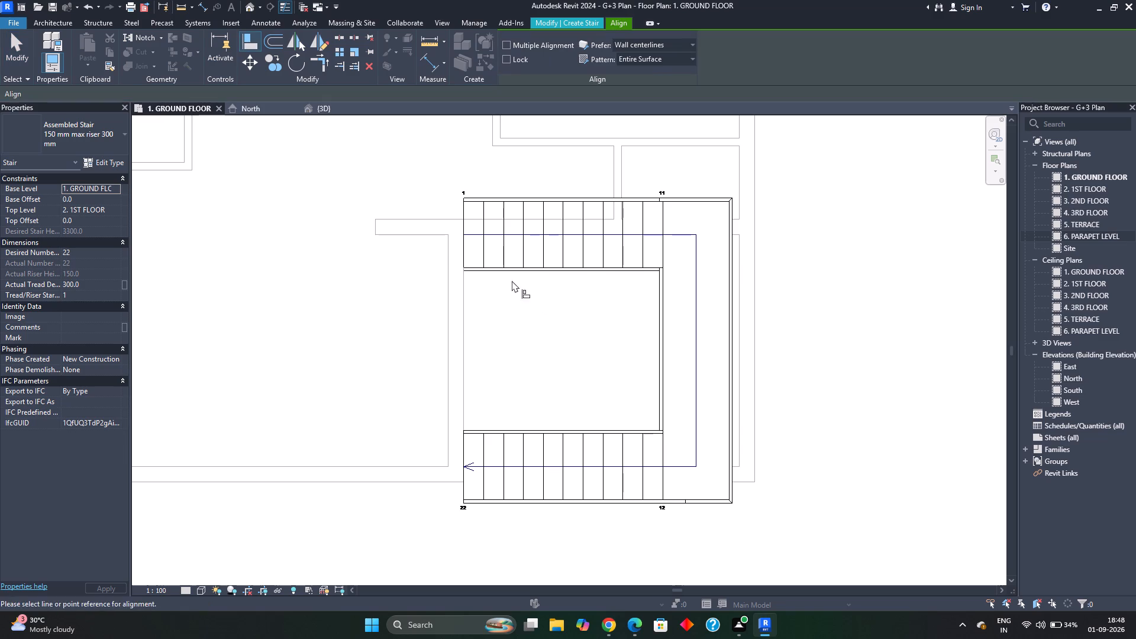
click(440, 238)
click(517, 193)
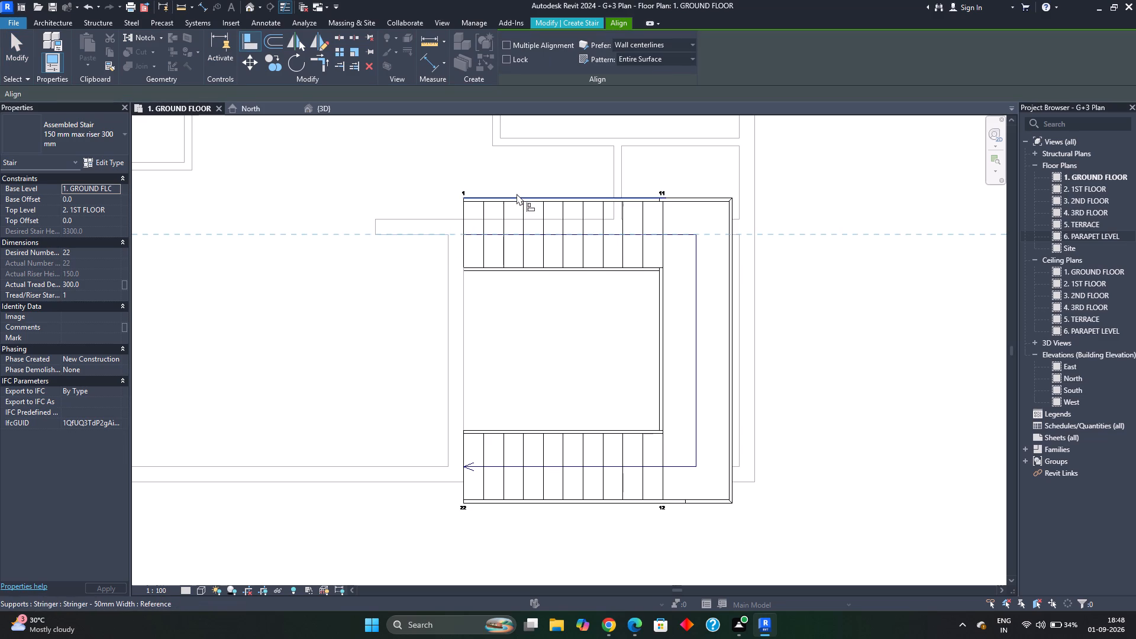
click(437, 485)
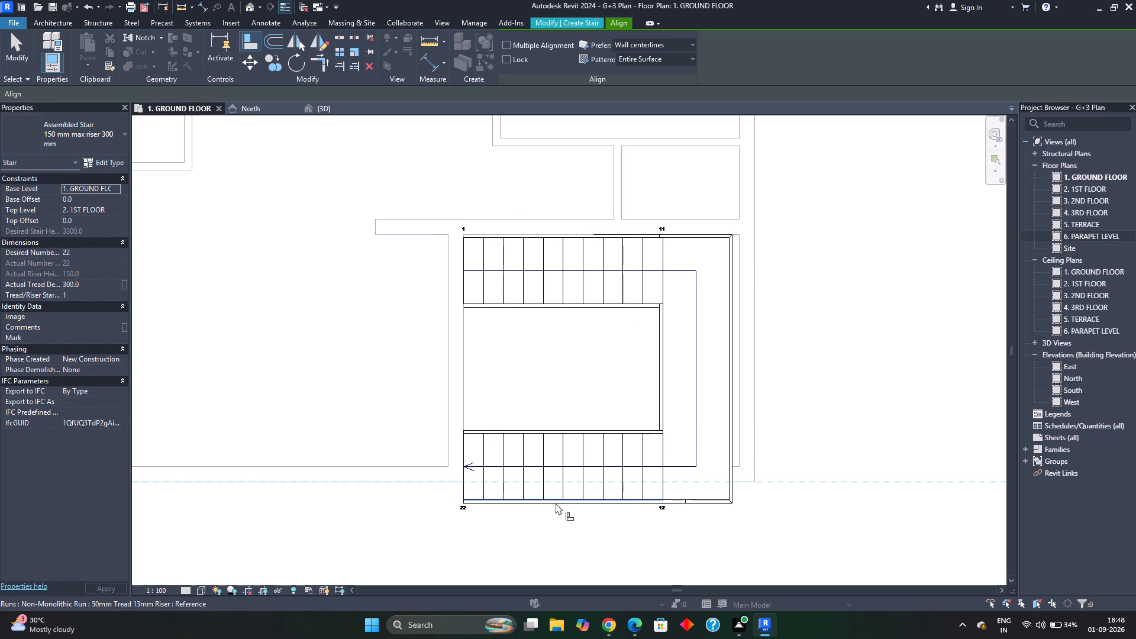
click(563, 507)
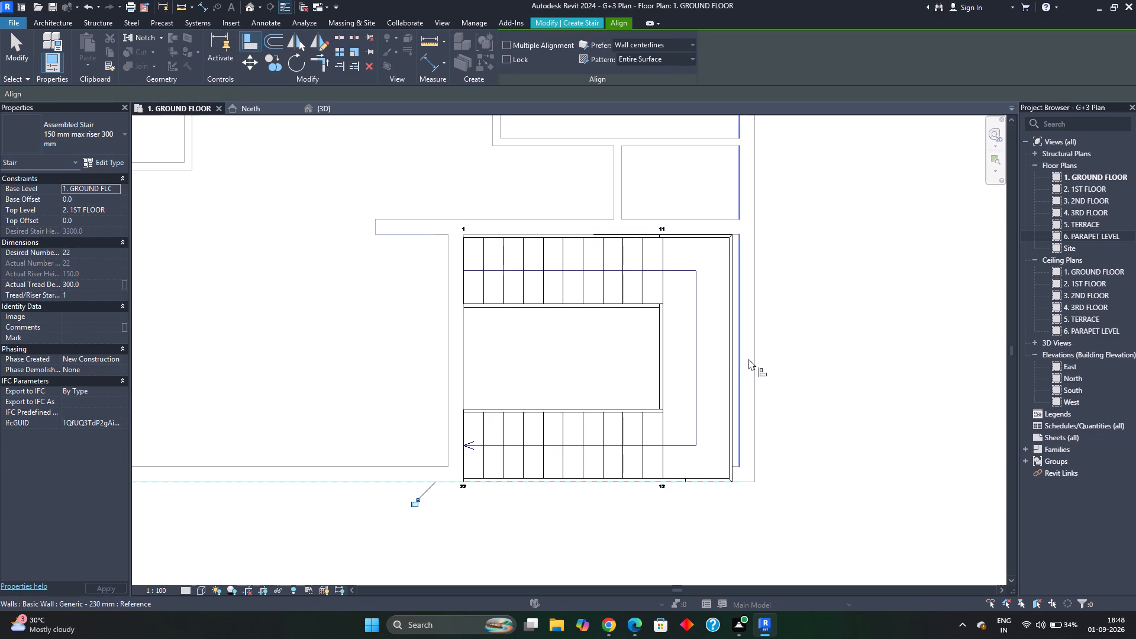
middle_drag(501, 473, 517, 463)
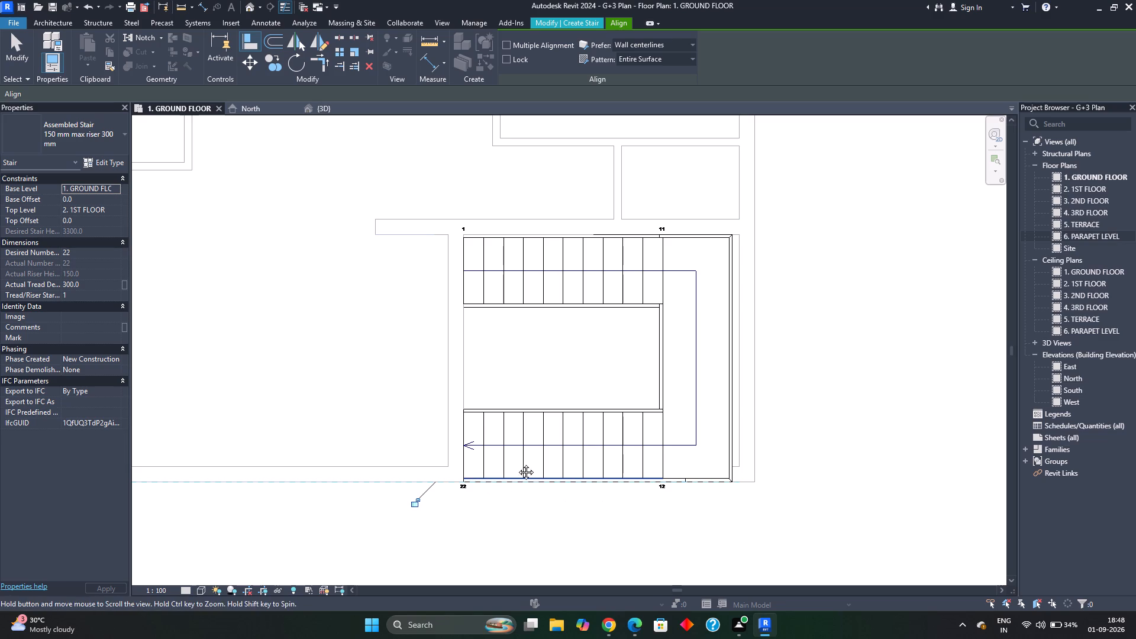
middle_drag(517, 463, 582, 419)
click(518, 412)
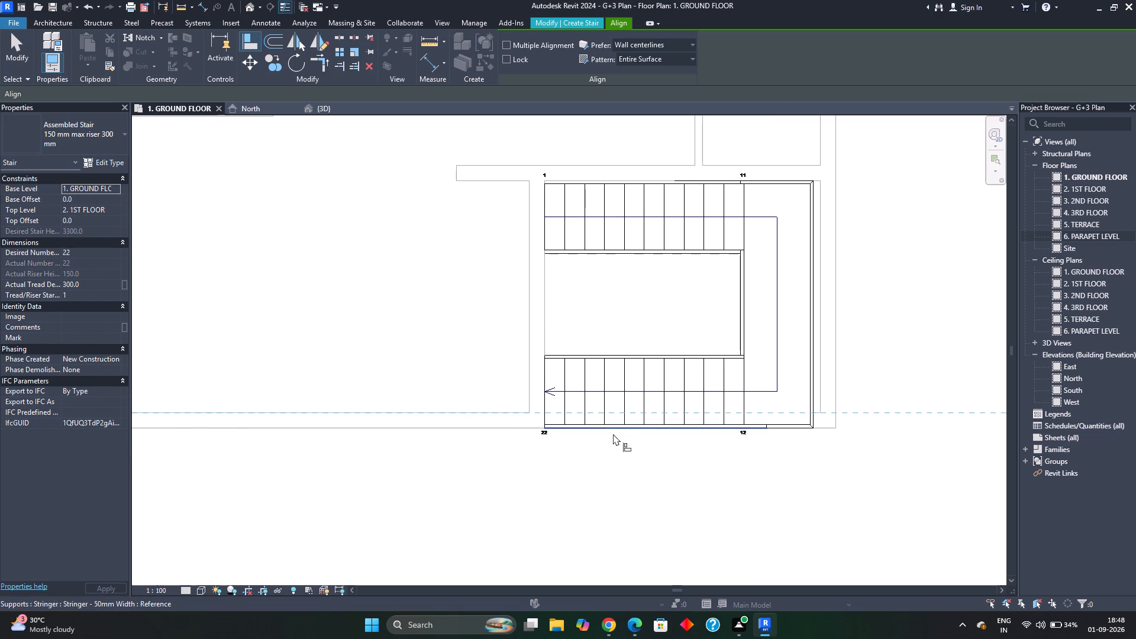
click(613, 434)
Align the landing's outer stringer with the inner face of the stair room's east wall.
scroll(711, 432, down, 1)
middle_drag(711, 432, 592, 465)
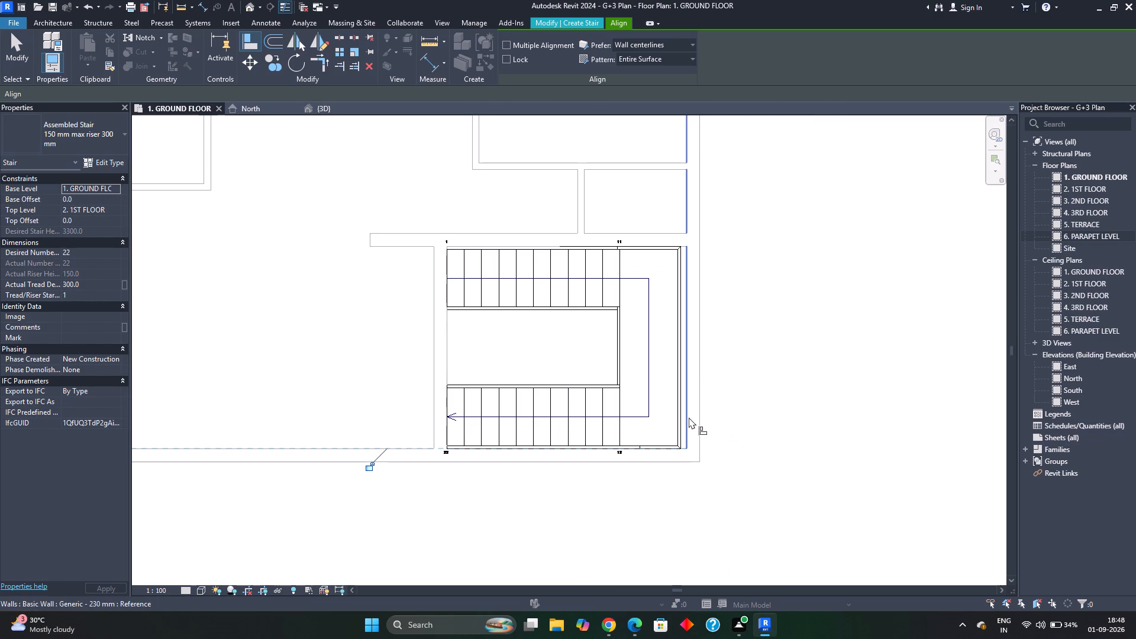
click(689, 417)
click(685, 425)
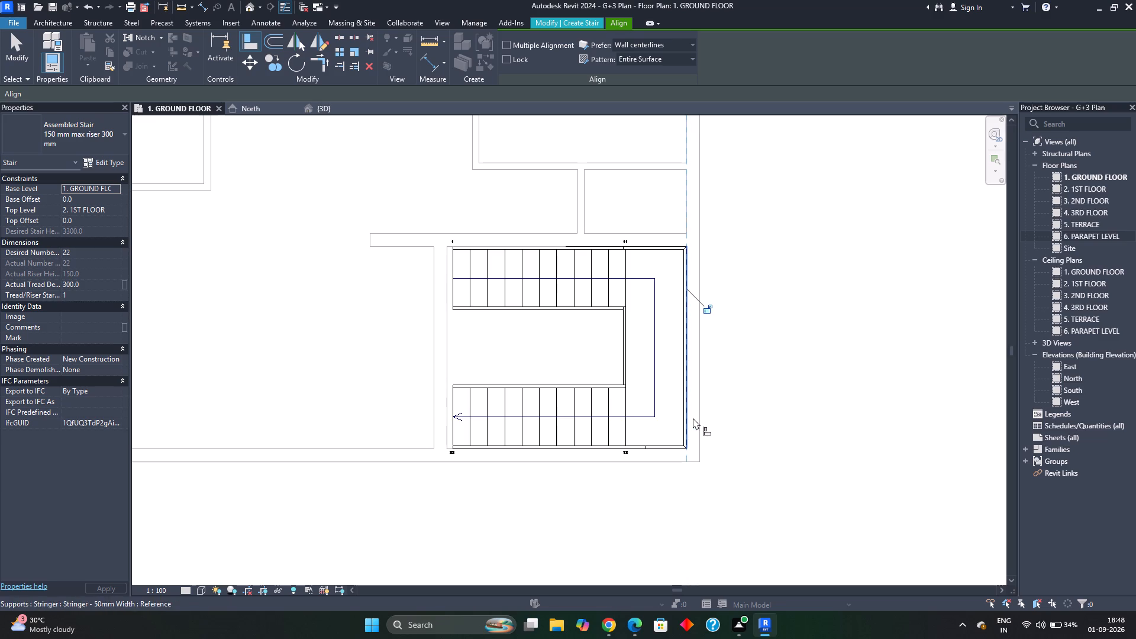
key(Escape)
key(Escape)
Widen the south run to 1500 mm by moving its inner edge north, keeping its outer edge along the south wall.
scroll(463, 294, up, 2)
middle_drag(467, 295, 470, 299)
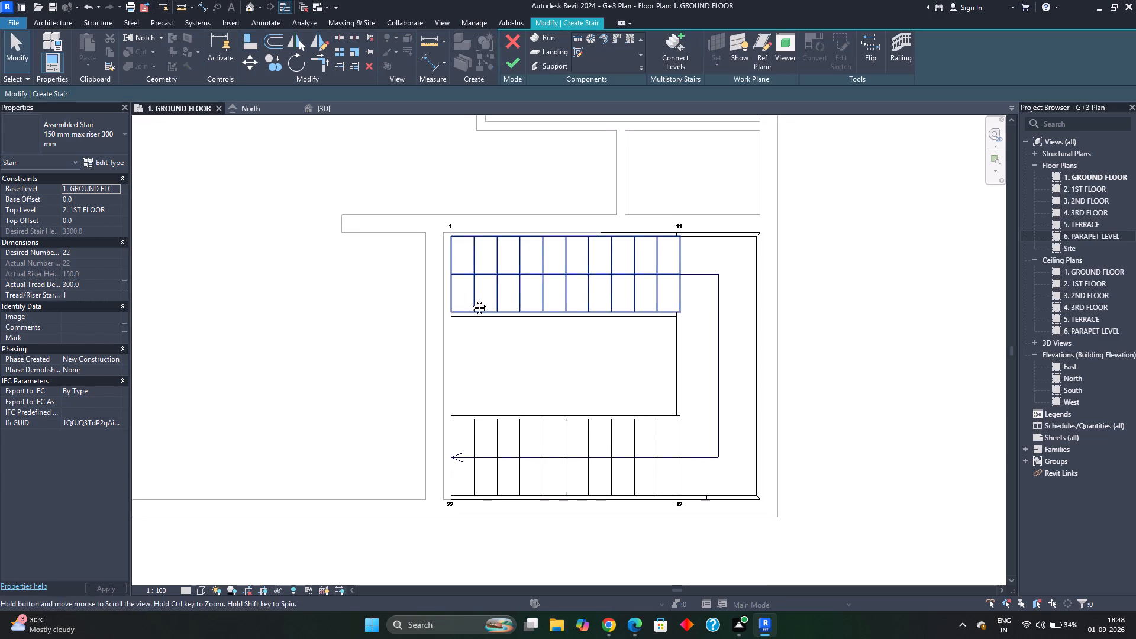
middle_drag(470, 299, 482, 301)
key(Escape)
key(Escape)
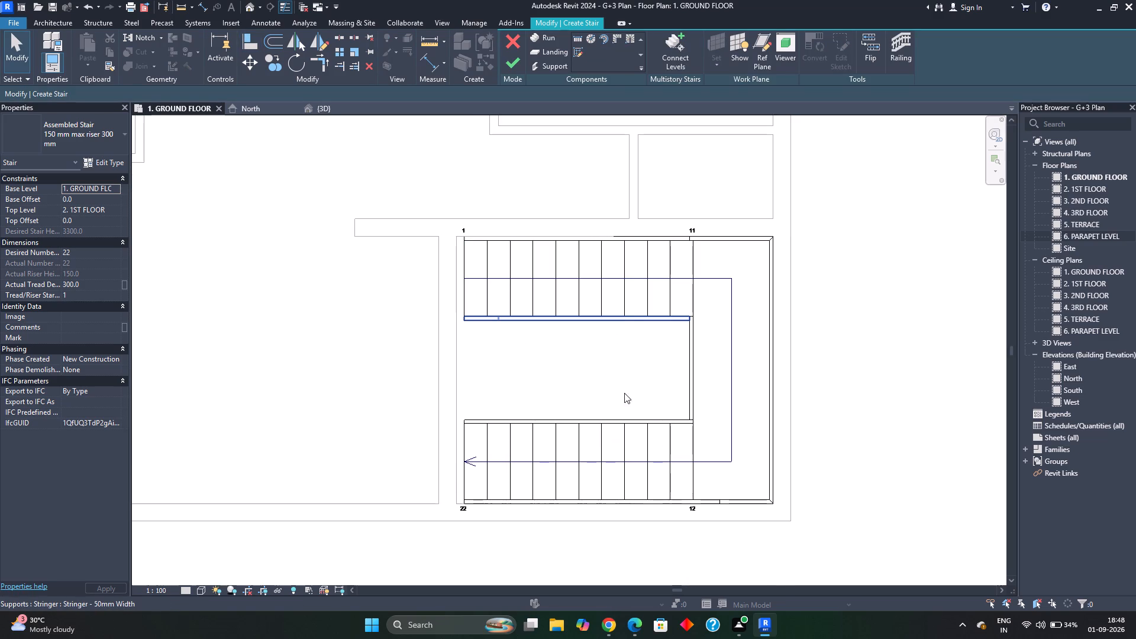
key(Escape)
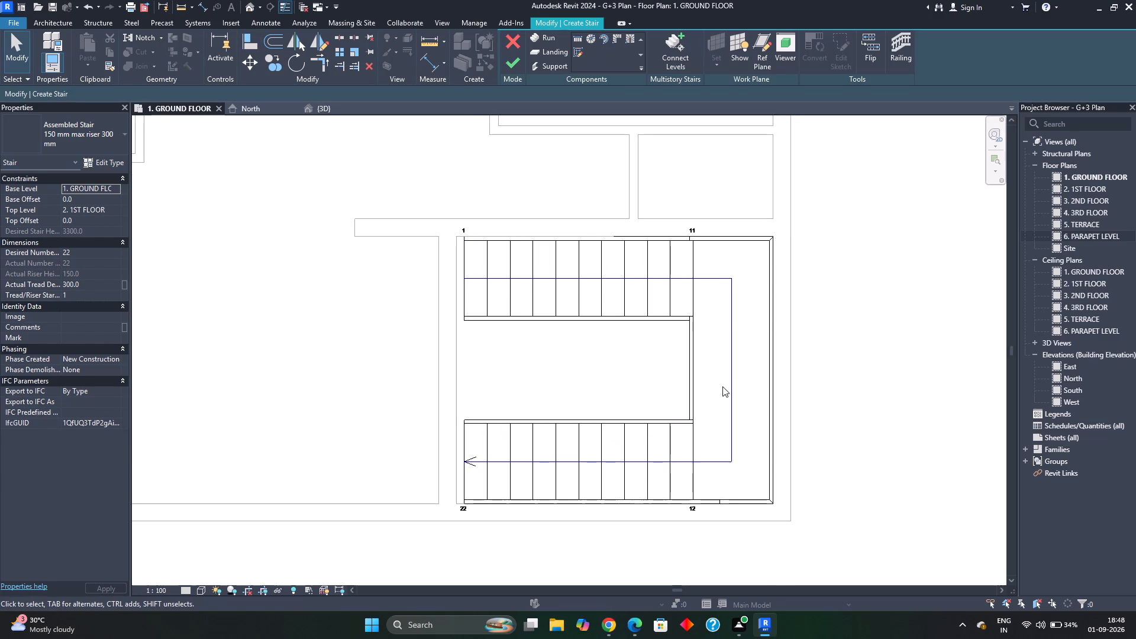
click(733, 378)
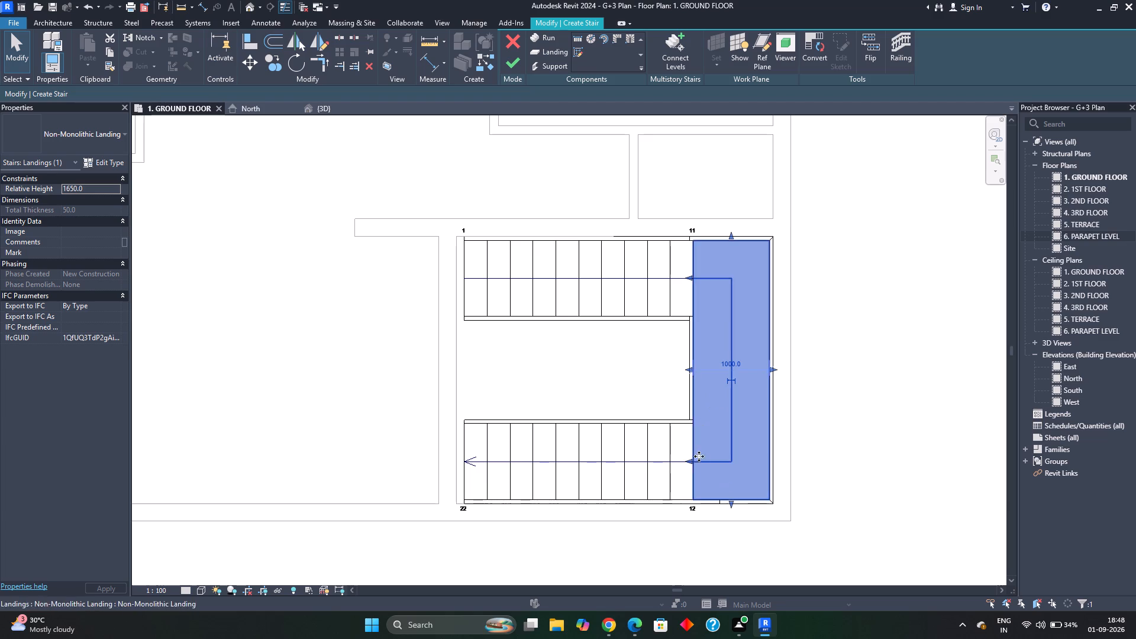
key(Escape)
click(673, 422)
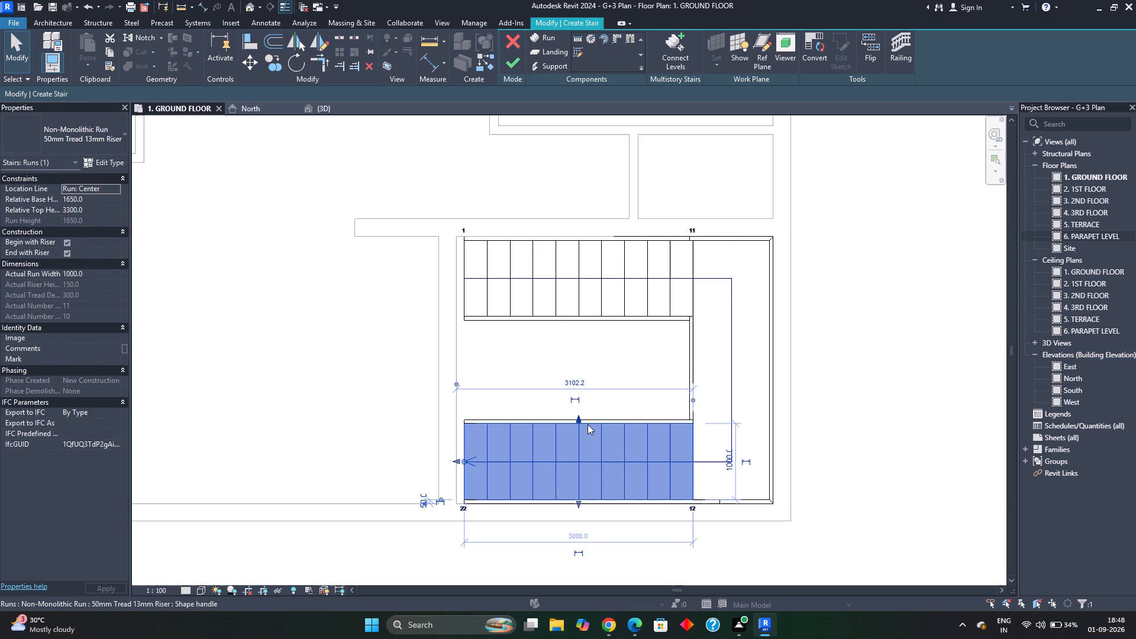
drag(578, 417, 583, 393)
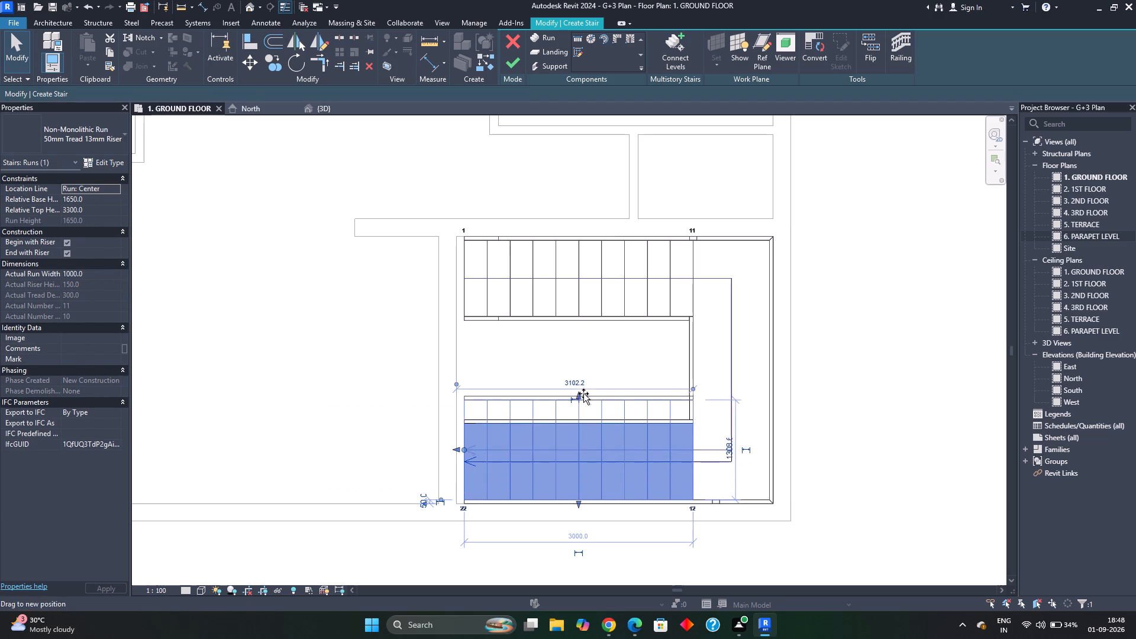
drag(583, 393, 588, 380)
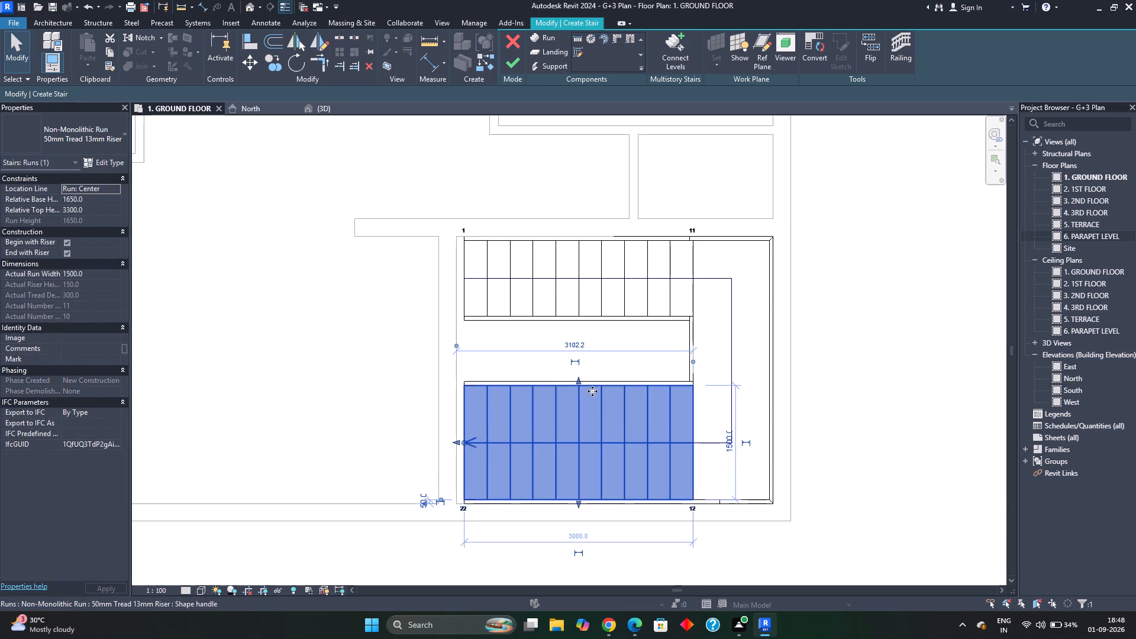
Undo the widening of the stair's south run.
key(ctrl+z)
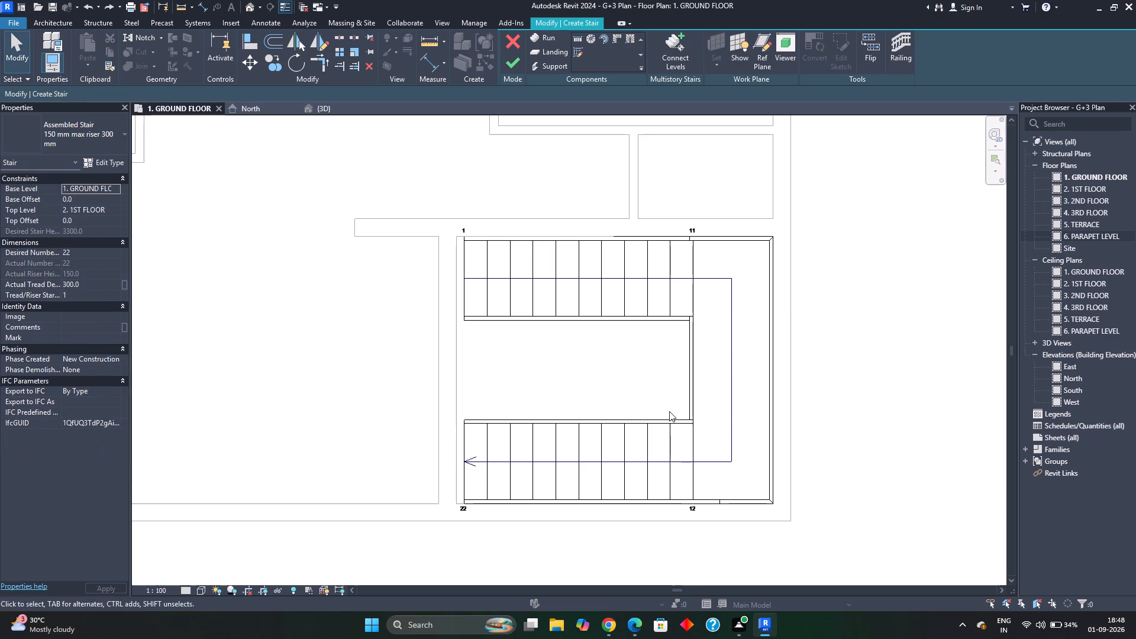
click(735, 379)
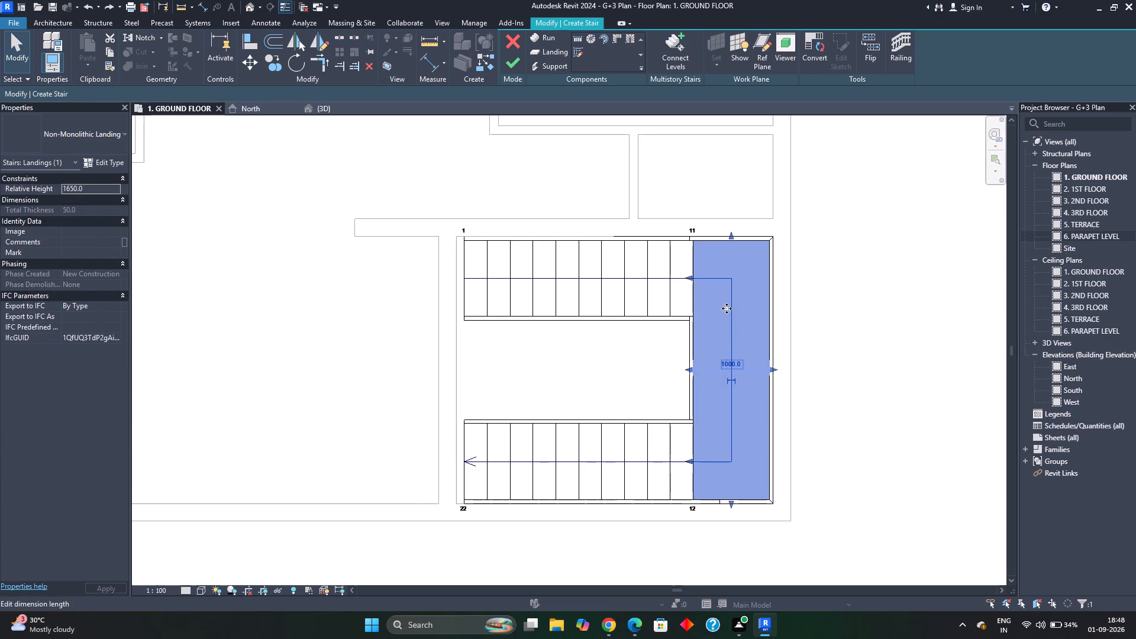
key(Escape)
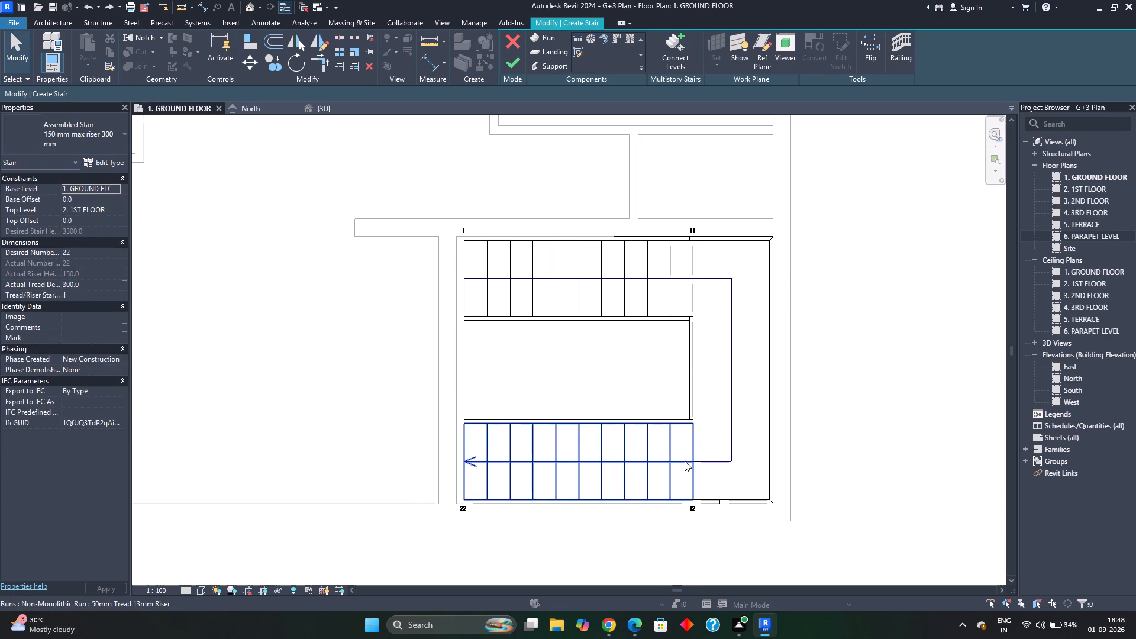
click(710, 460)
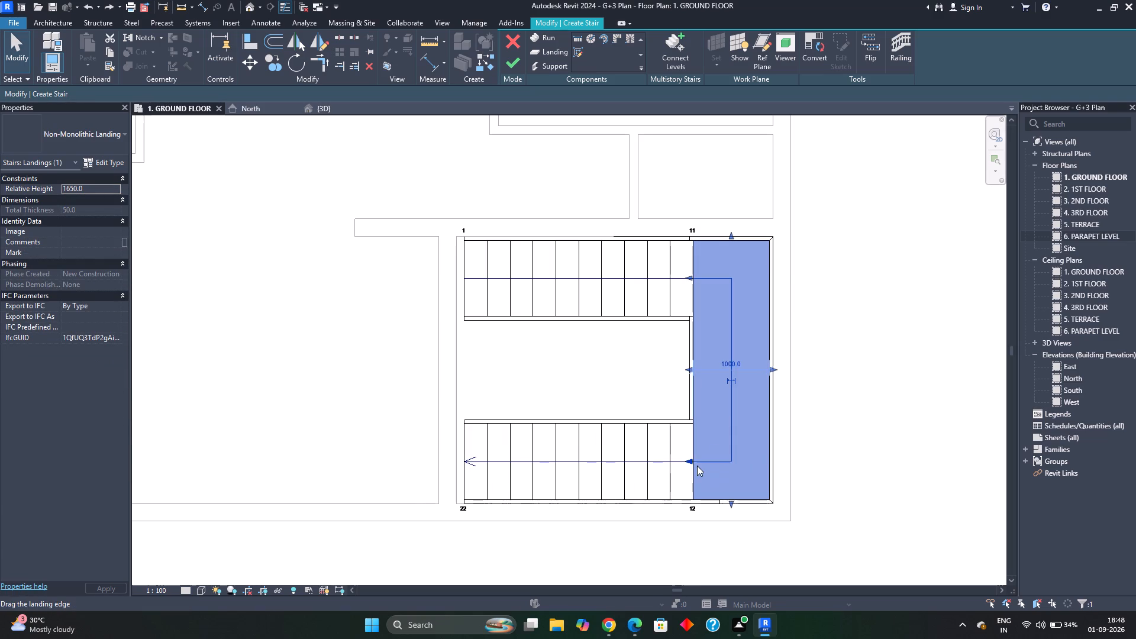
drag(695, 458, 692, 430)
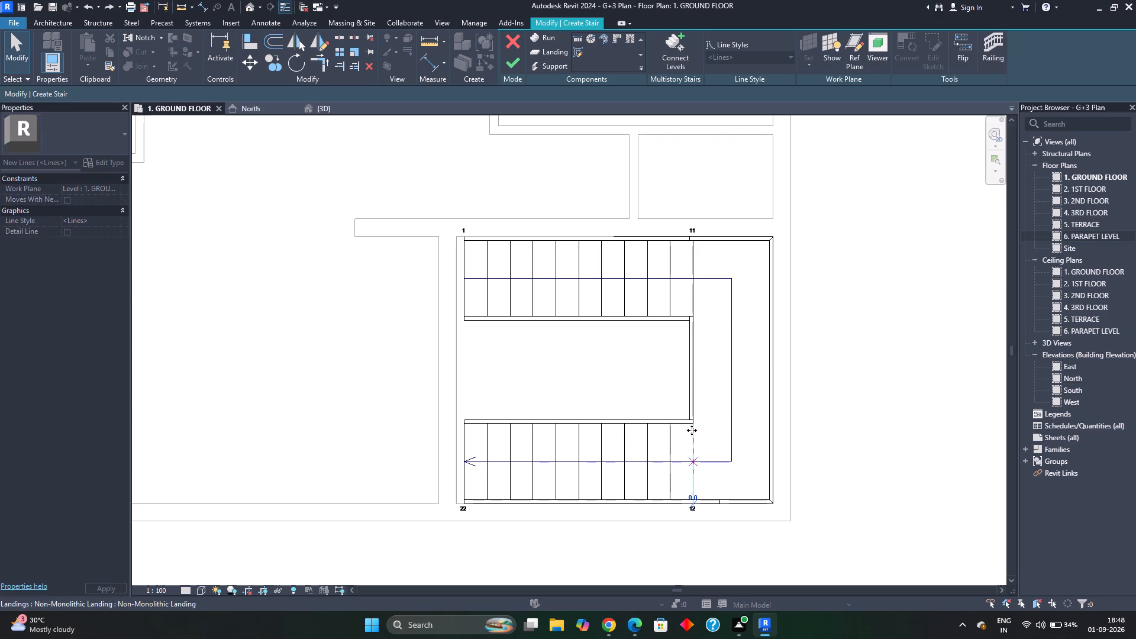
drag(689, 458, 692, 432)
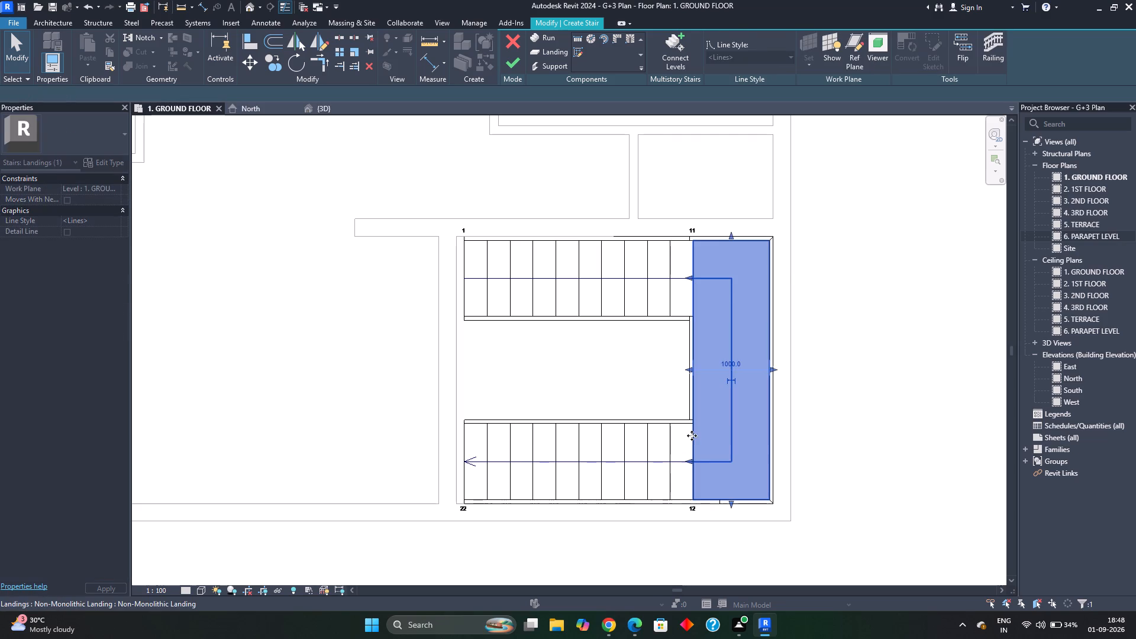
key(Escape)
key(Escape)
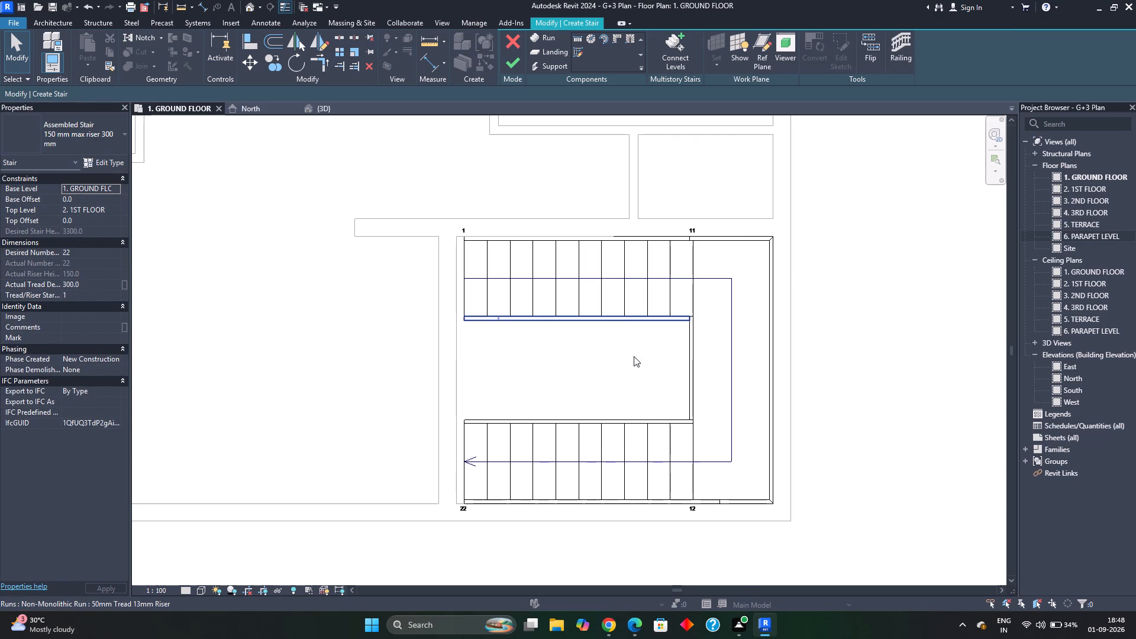
Finish editing the U-shaped stair so it is placed in the ground floor plan.
scroll(553, 409, down, 3)
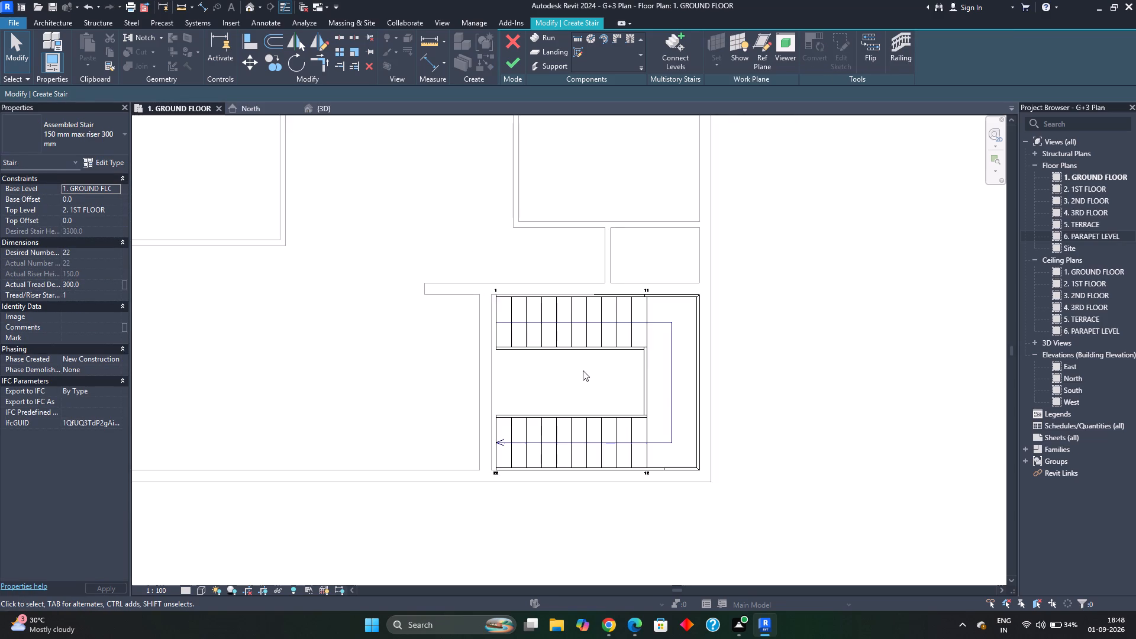
scroll(587, 373, down, 1)
middle_drag(590, 376, 662, 398)
scroll(567, 390, up, 3)
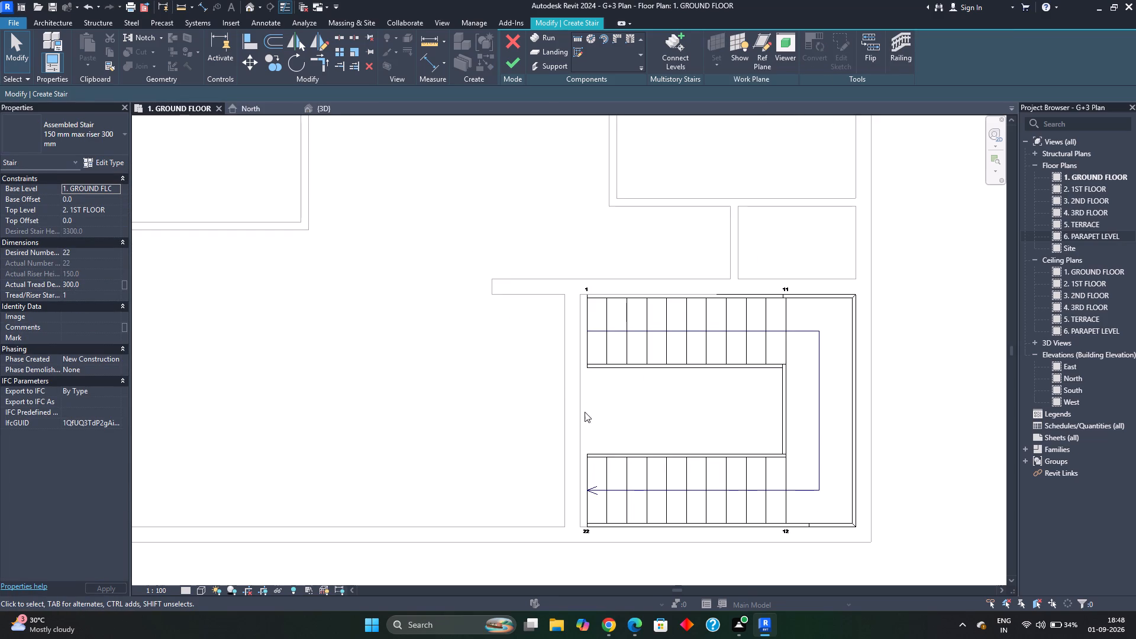
click(569, 411)
key(Escape)
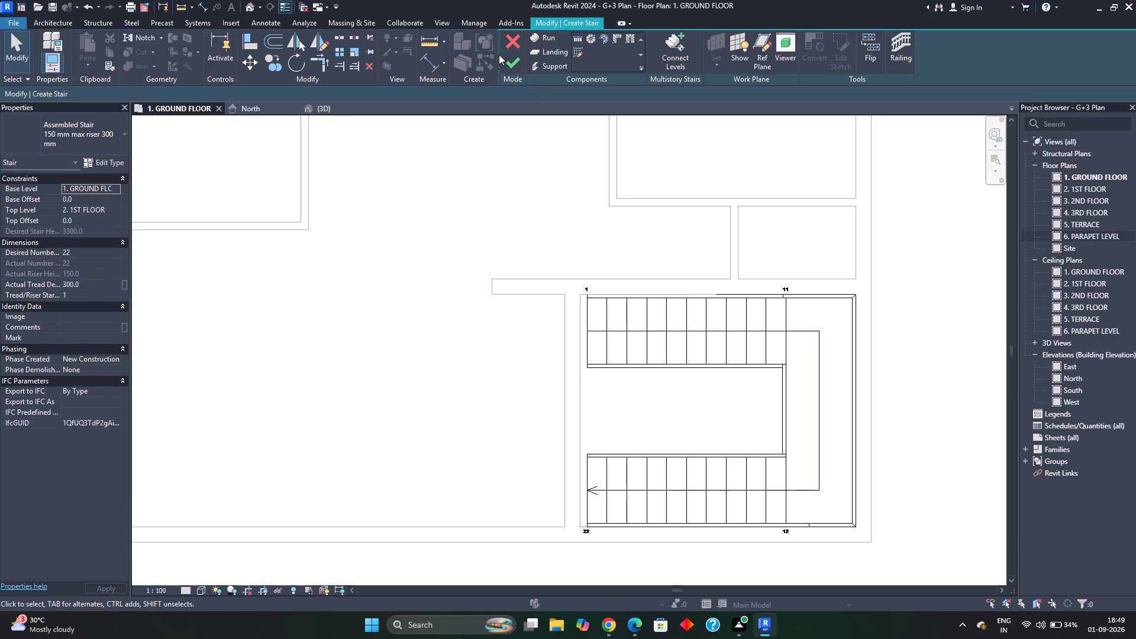
click(508, 57)
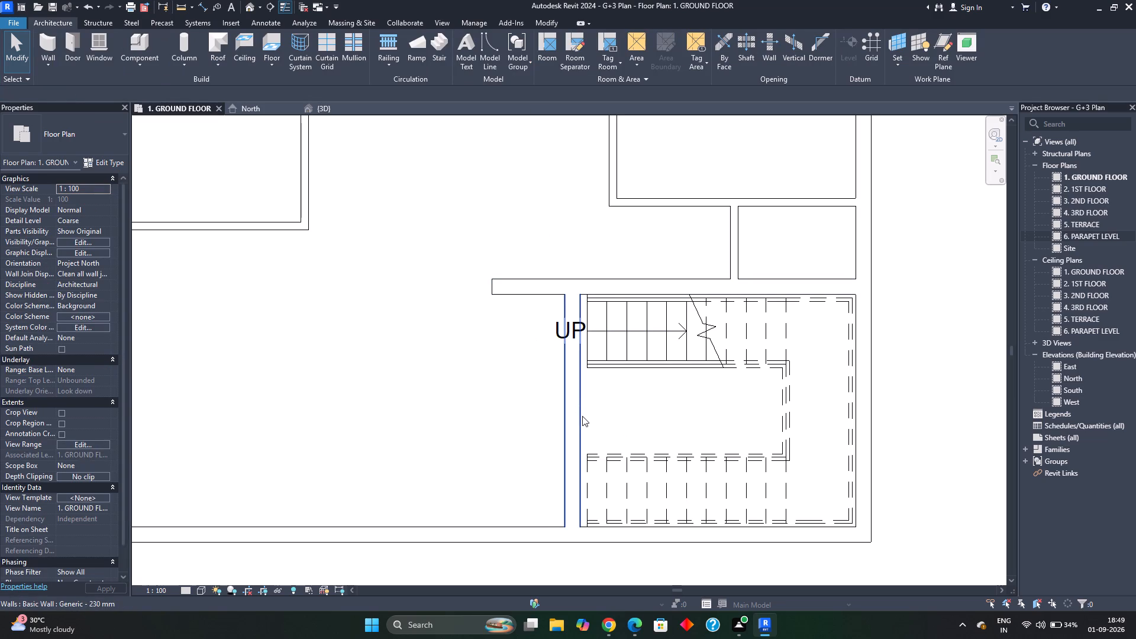
Delete the 230 mm wall across the stair room's west side.
click(581, 416)
key(Delete)
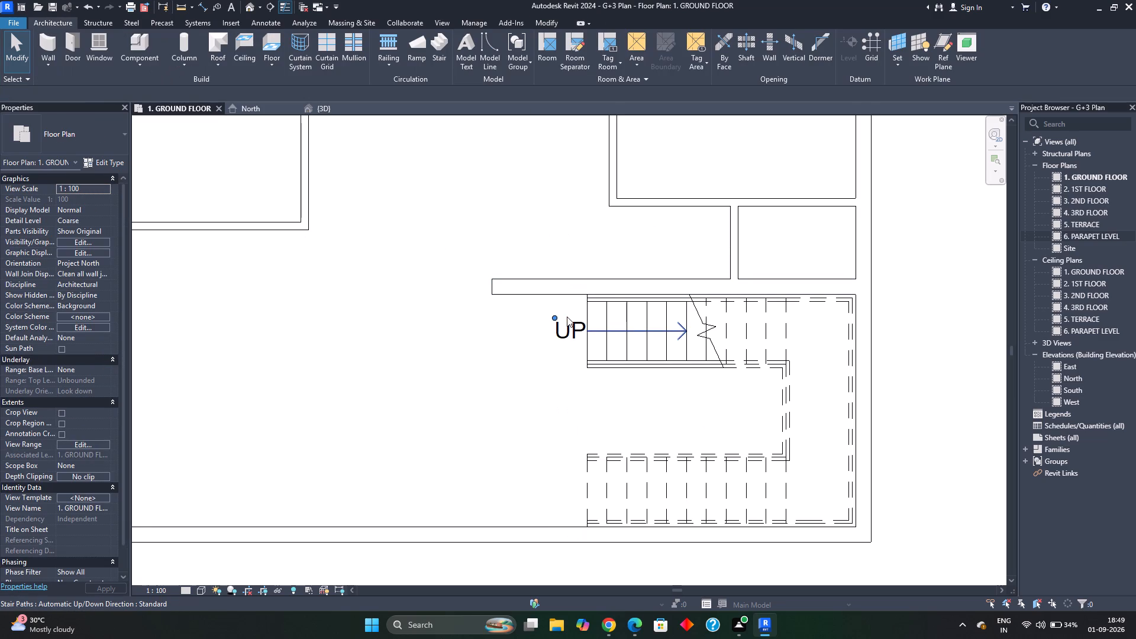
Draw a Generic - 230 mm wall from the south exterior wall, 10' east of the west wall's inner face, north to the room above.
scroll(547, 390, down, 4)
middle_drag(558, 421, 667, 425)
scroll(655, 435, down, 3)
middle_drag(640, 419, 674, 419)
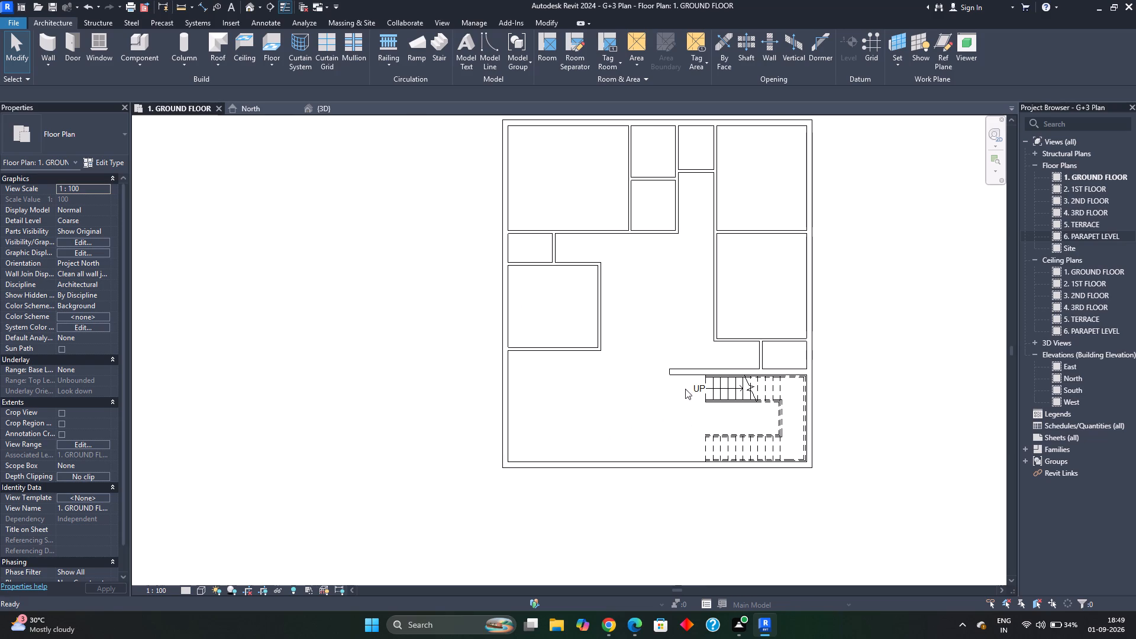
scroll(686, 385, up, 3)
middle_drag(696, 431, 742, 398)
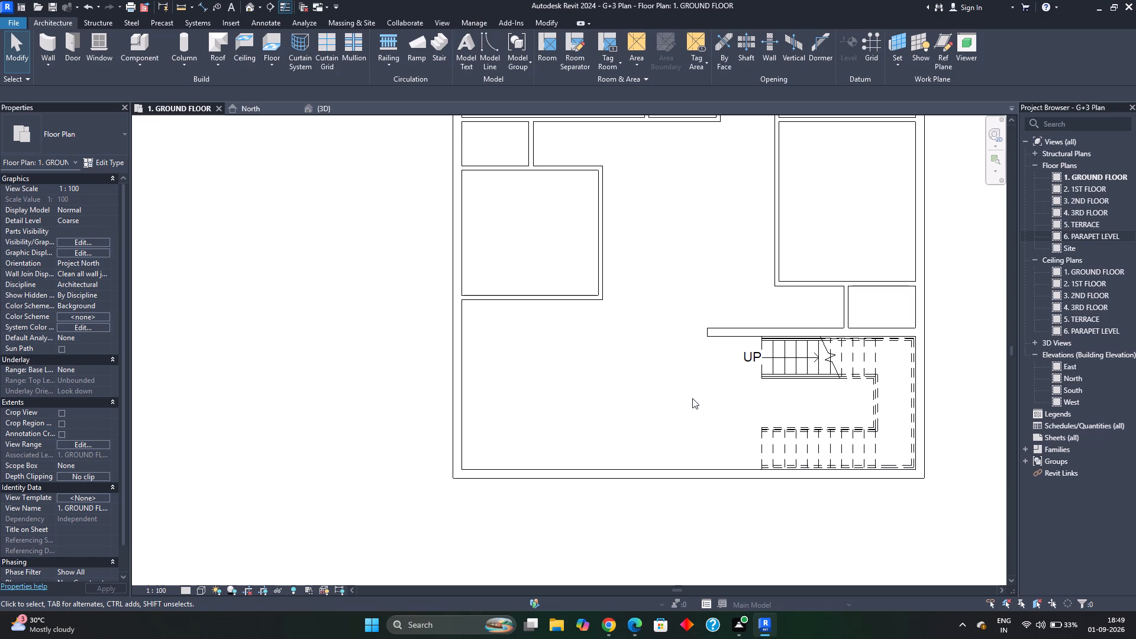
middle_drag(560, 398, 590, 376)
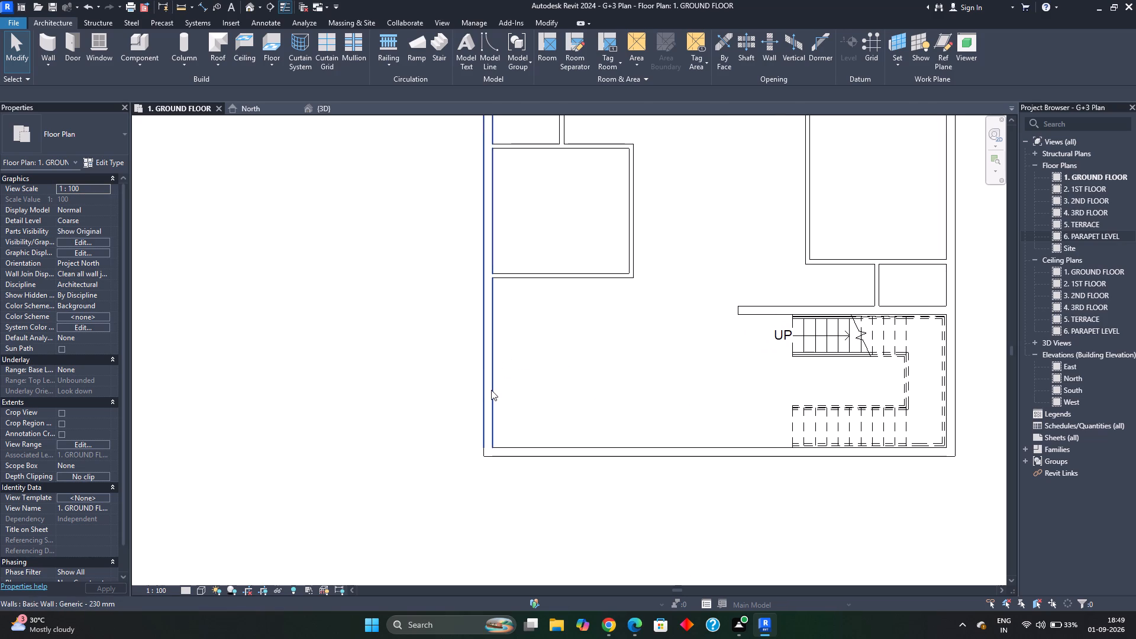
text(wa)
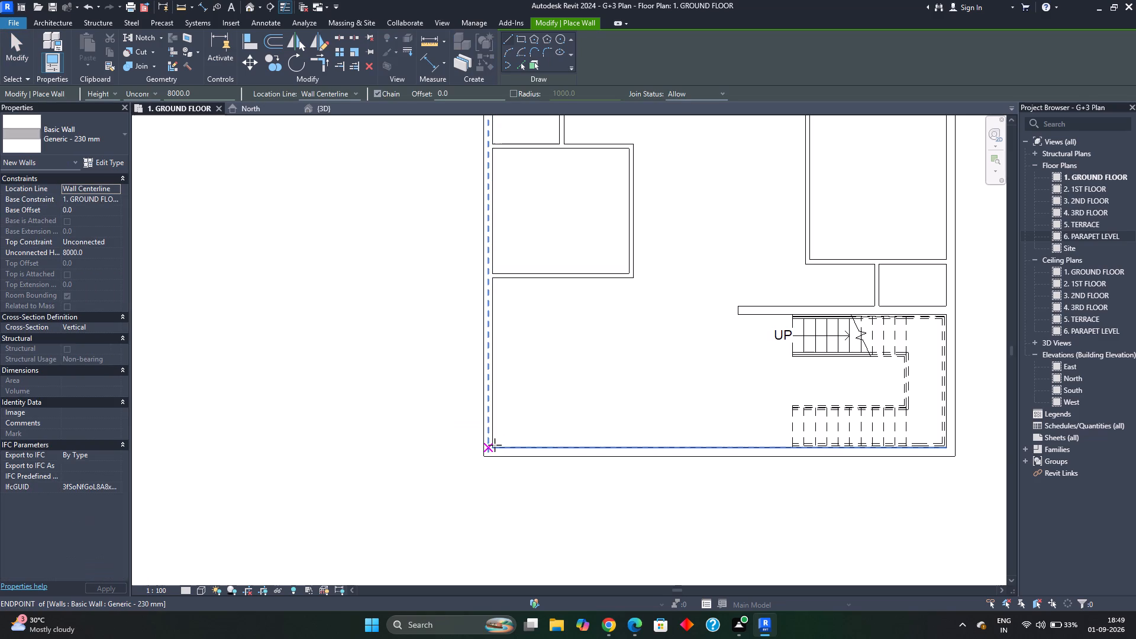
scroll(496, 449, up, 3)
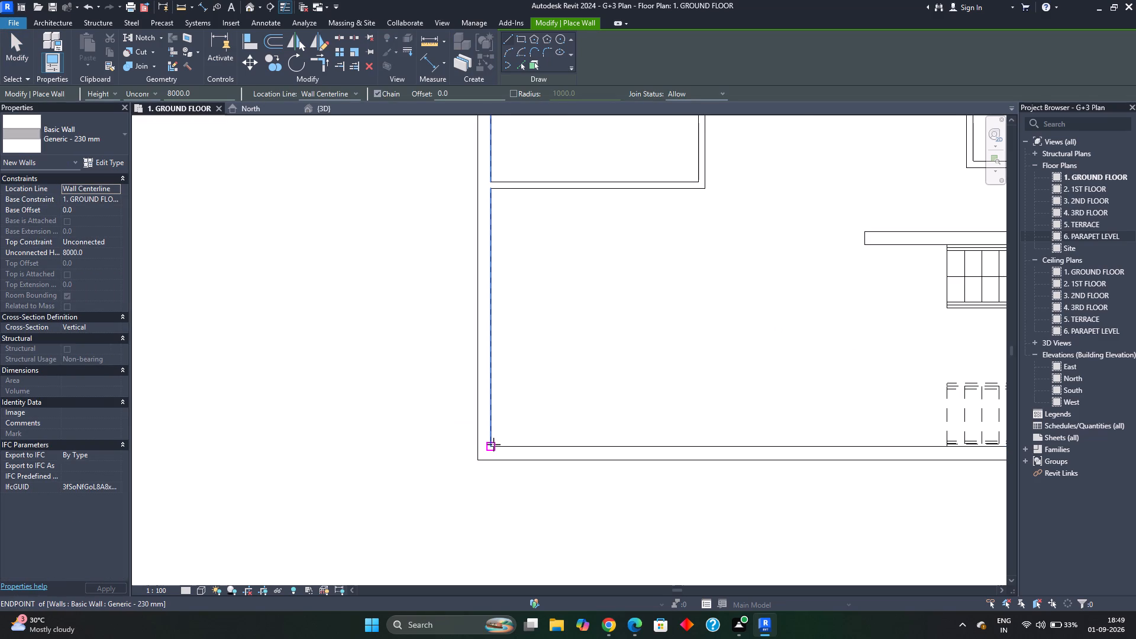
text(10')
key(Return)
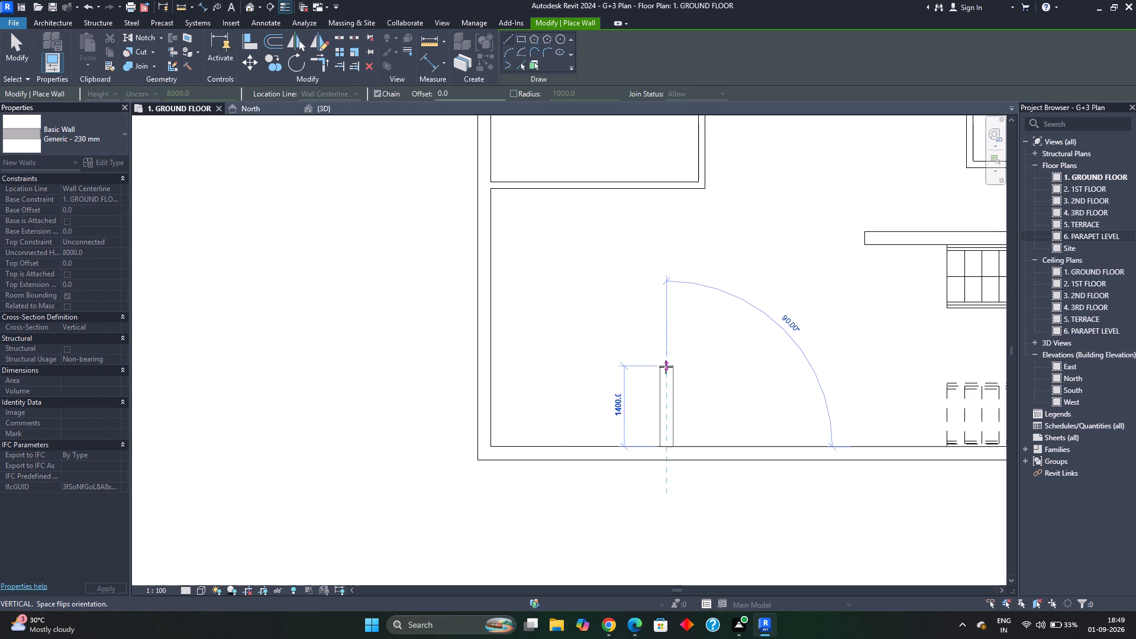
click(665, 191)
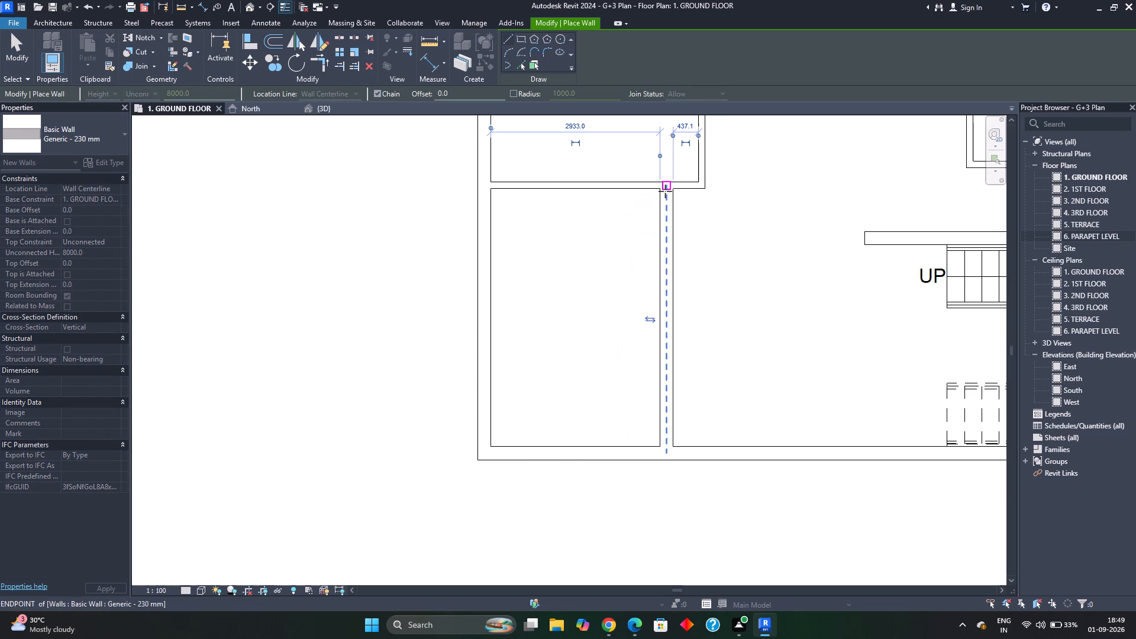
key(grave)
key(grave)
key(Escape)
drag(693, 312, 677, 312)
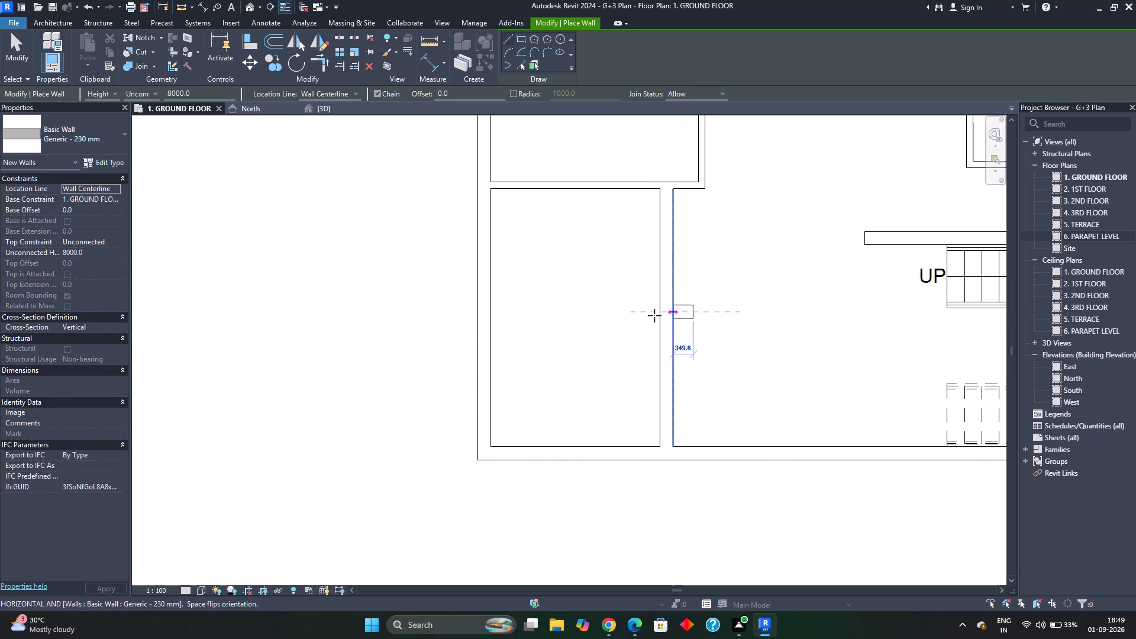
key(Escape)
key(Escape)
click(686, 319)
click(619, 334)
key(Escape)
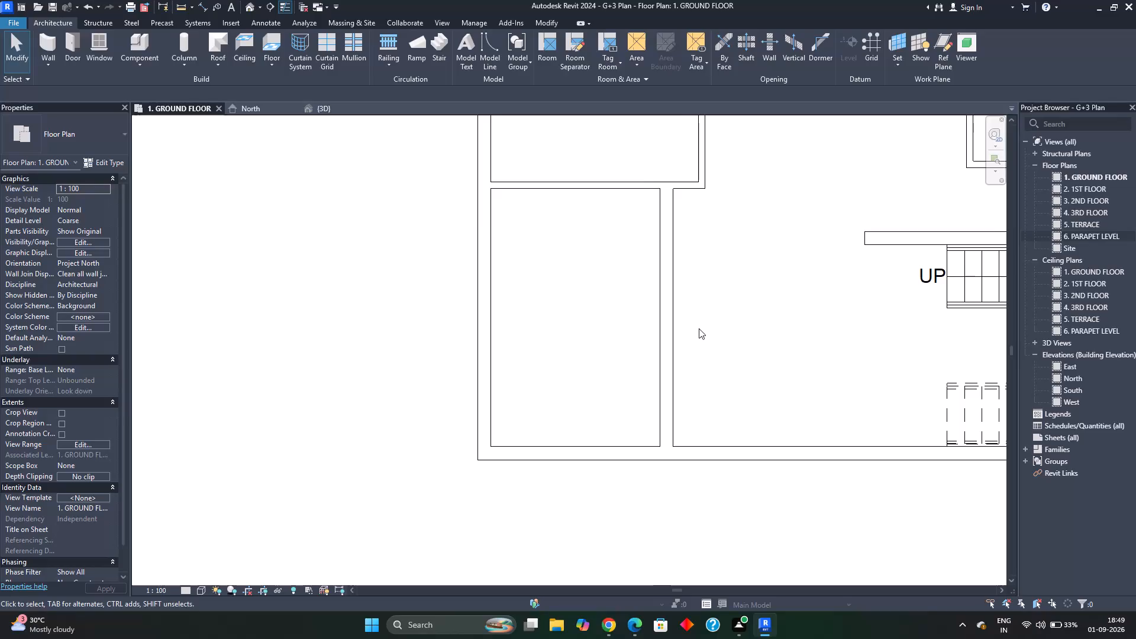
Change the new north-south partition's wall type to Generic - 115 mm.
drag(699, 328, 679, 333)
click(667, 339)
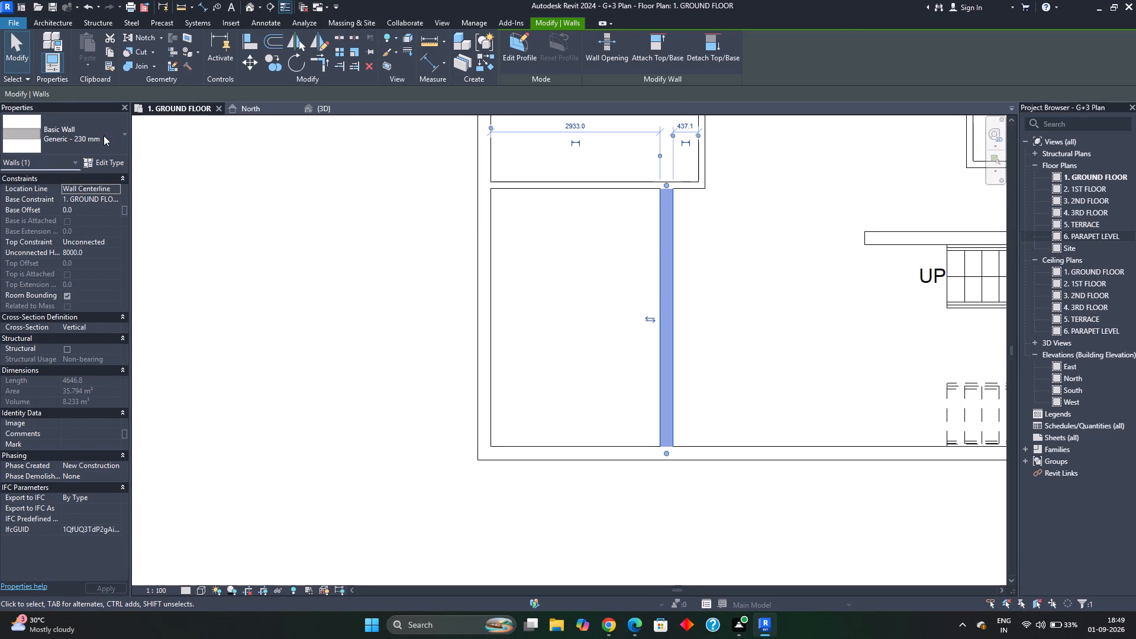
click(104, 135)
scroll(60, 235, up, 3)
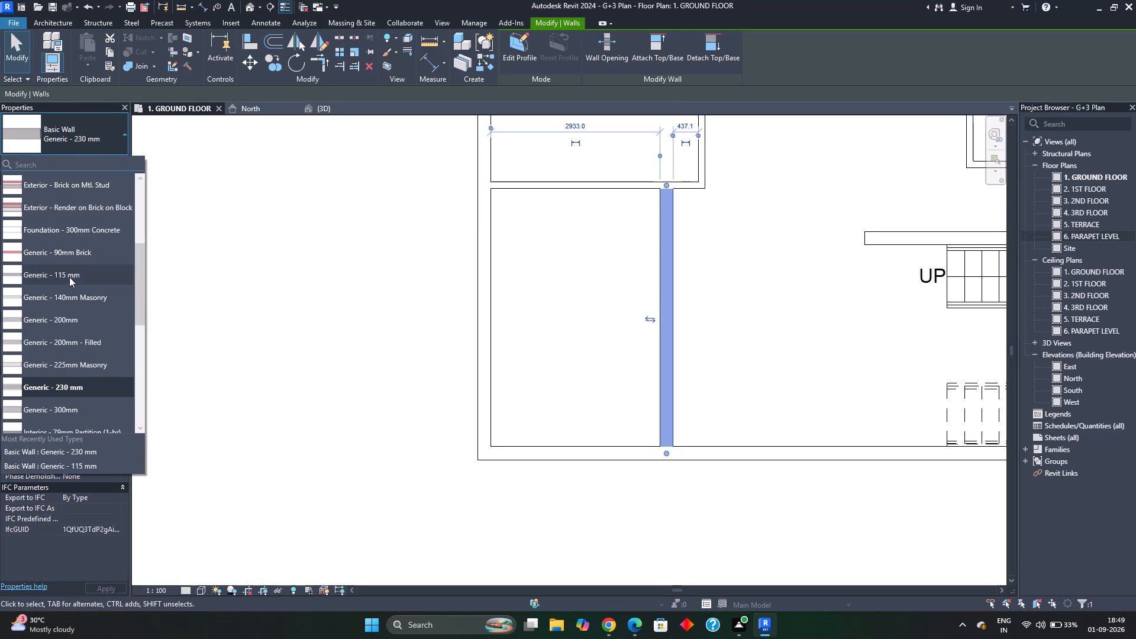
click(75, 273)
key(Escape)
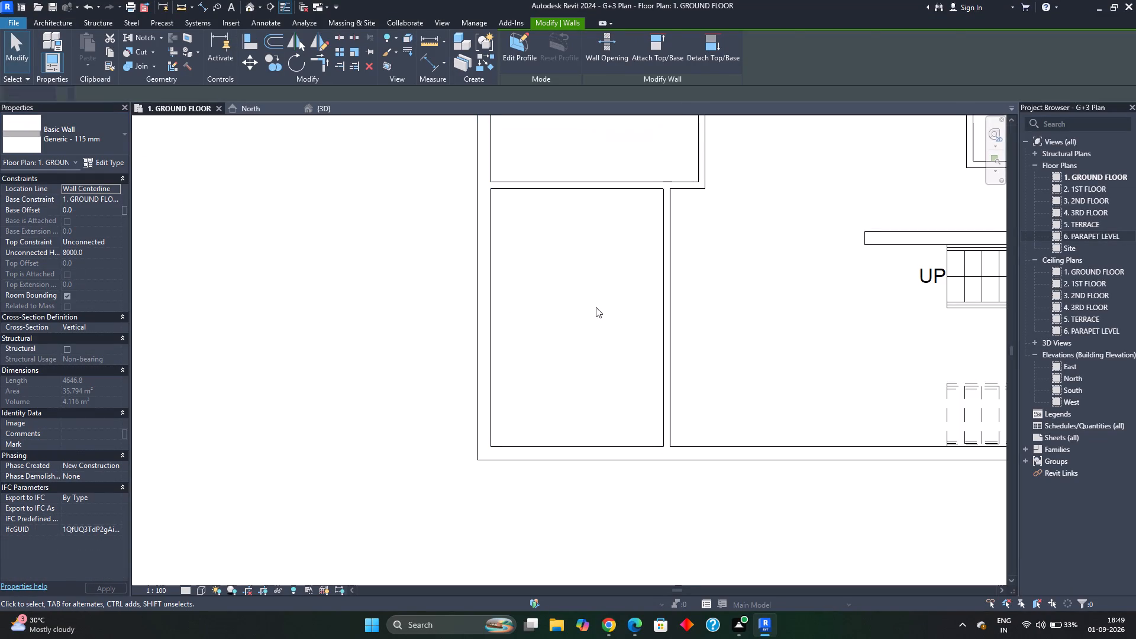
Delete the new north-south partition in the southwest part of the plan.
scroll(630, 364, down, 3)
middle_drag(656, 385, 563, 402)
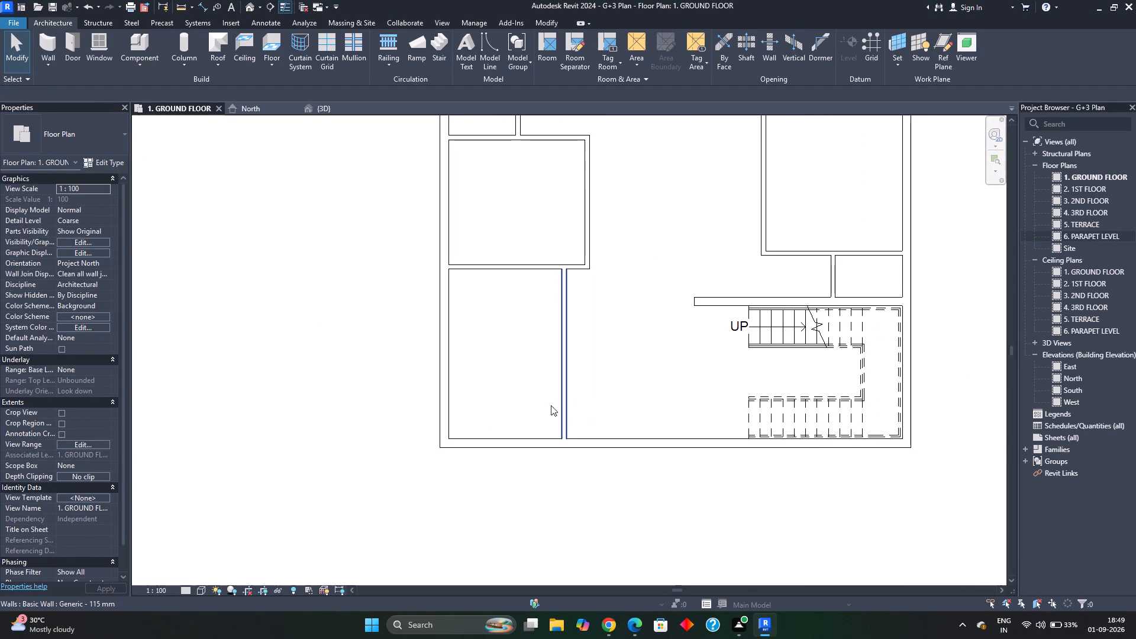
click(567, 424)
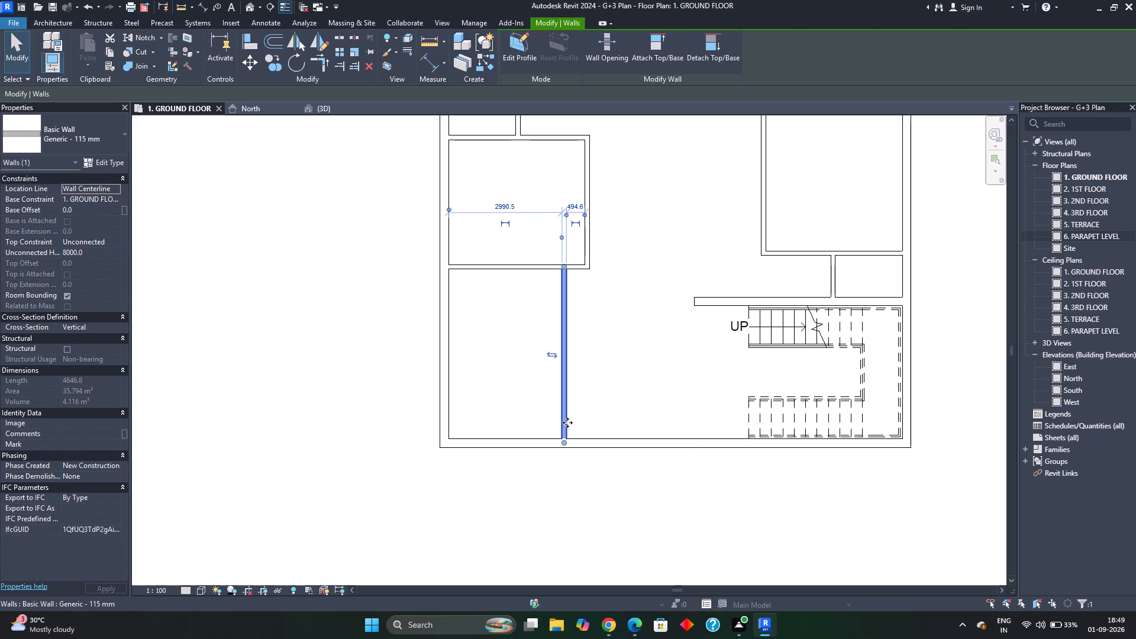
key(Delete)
Draw a Generic - 115 mm wall from the south exterior wall, 10' east of the west wall's inner face, north to the room above.
text(wa)
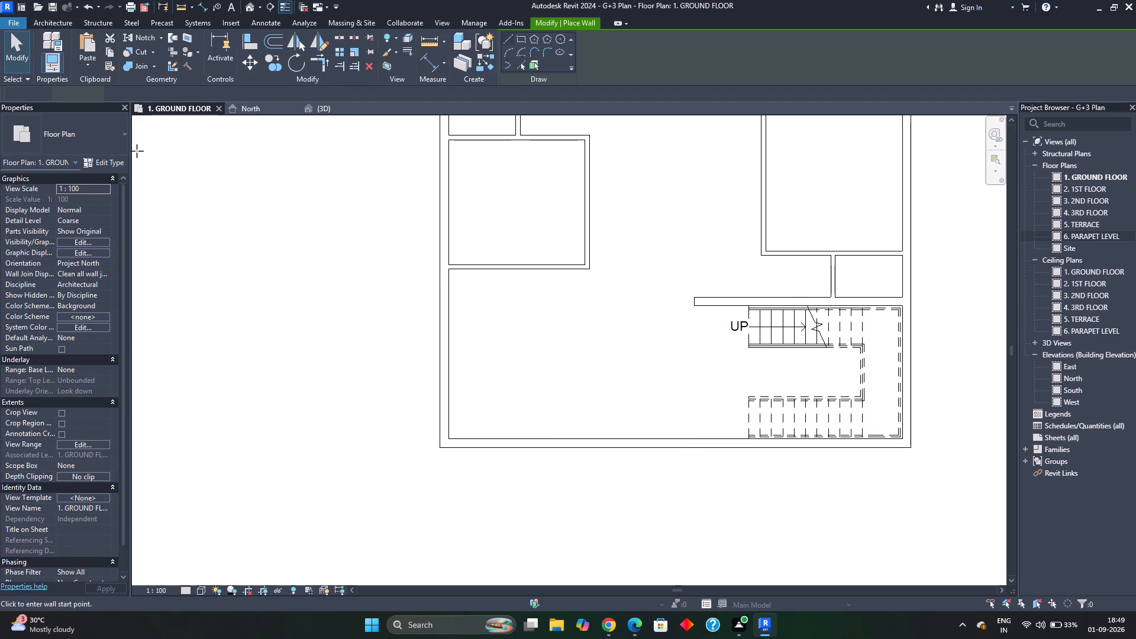
click(119, 139)
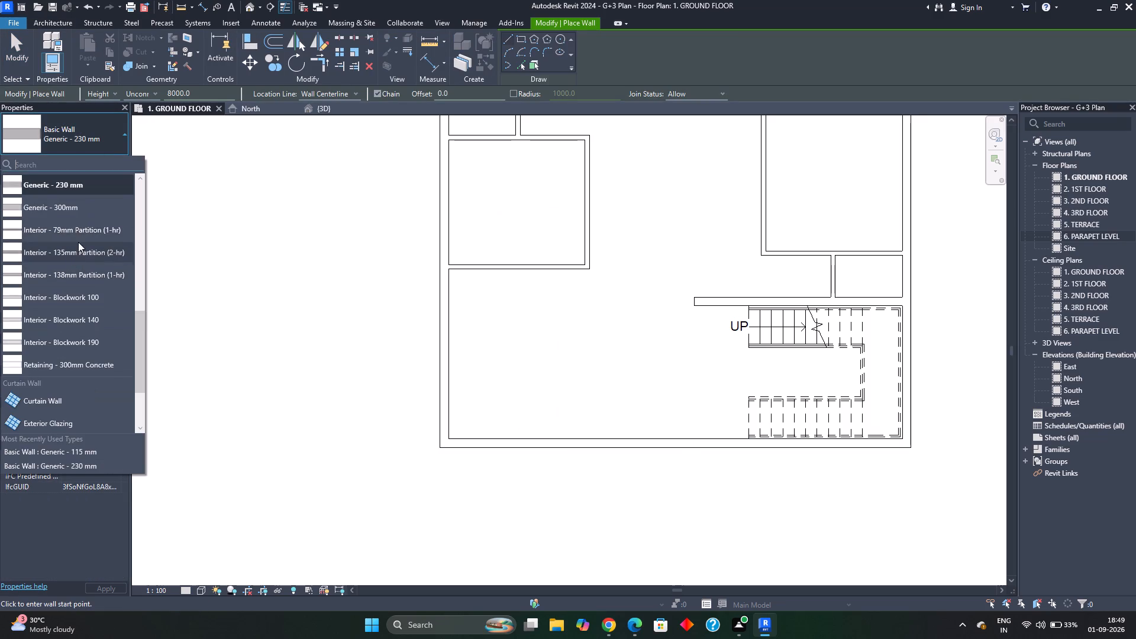
scroll(78, 242, up, 2)
click(99, 211)
scroll(461, 477, up, 3)
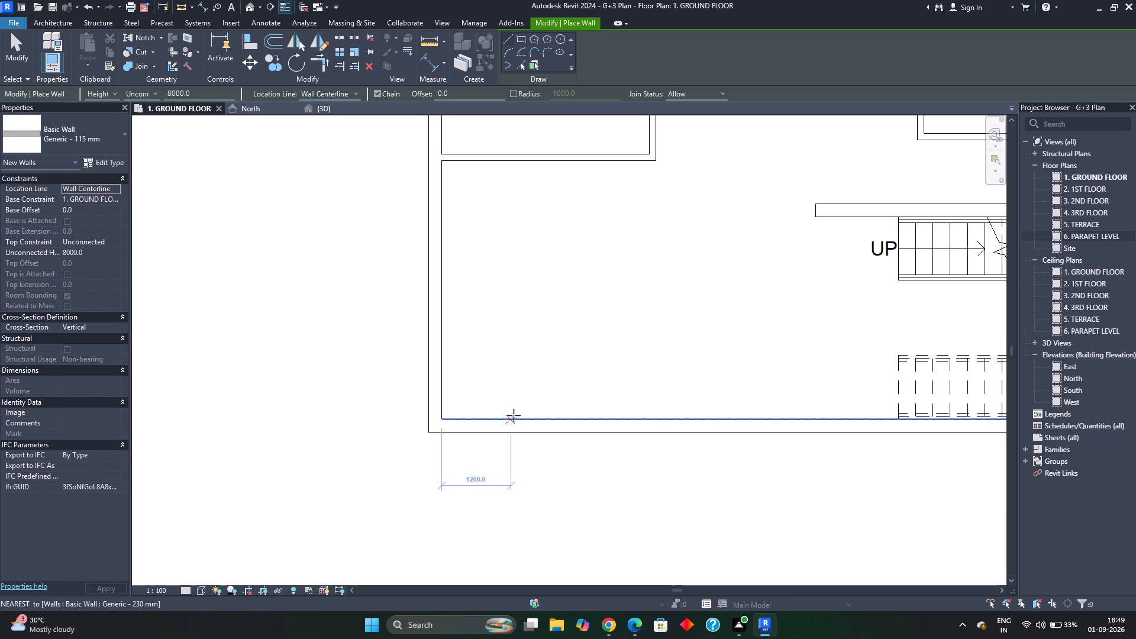
text(10')
key(Return)
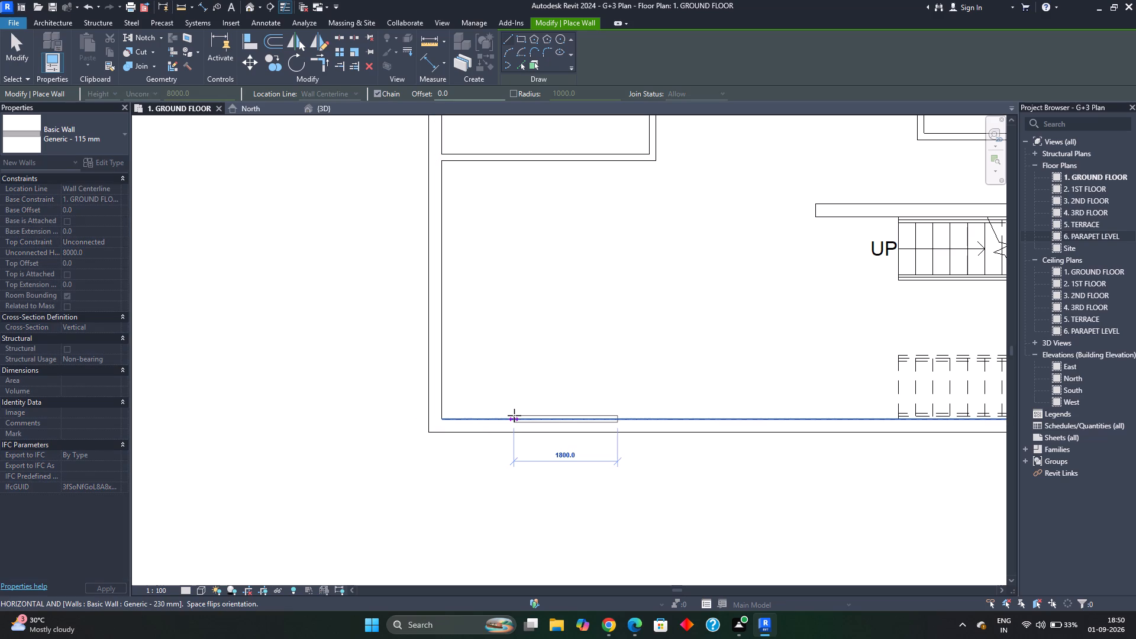
click(625, 163)
key(Escape)
scroll(718, 323, down, 3)
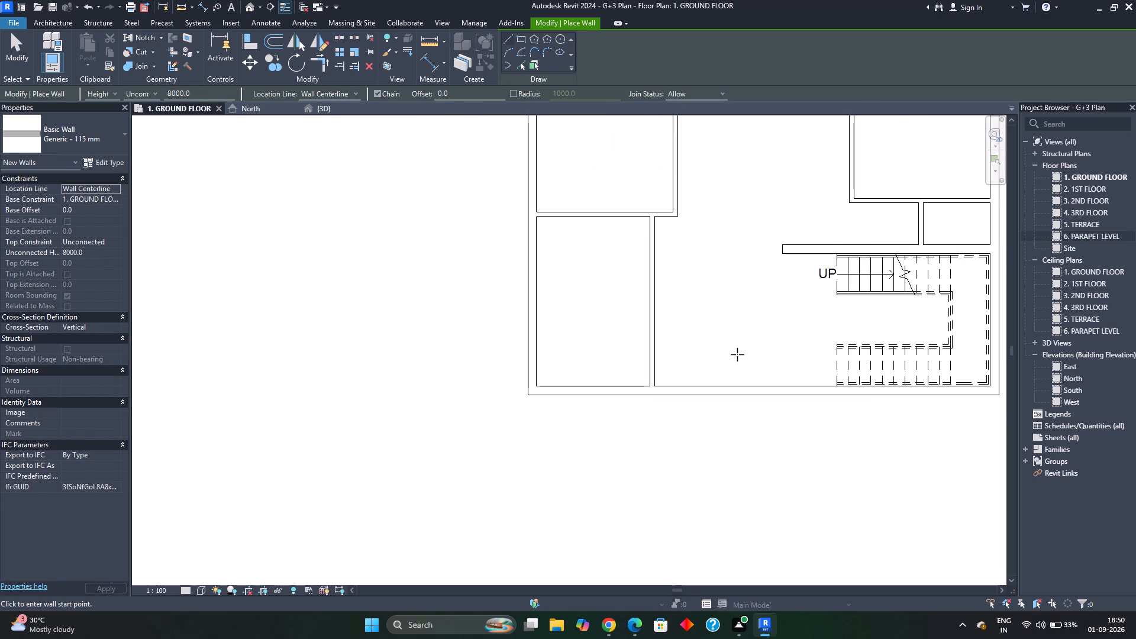
middle_drag(737, 354, 638, 401)
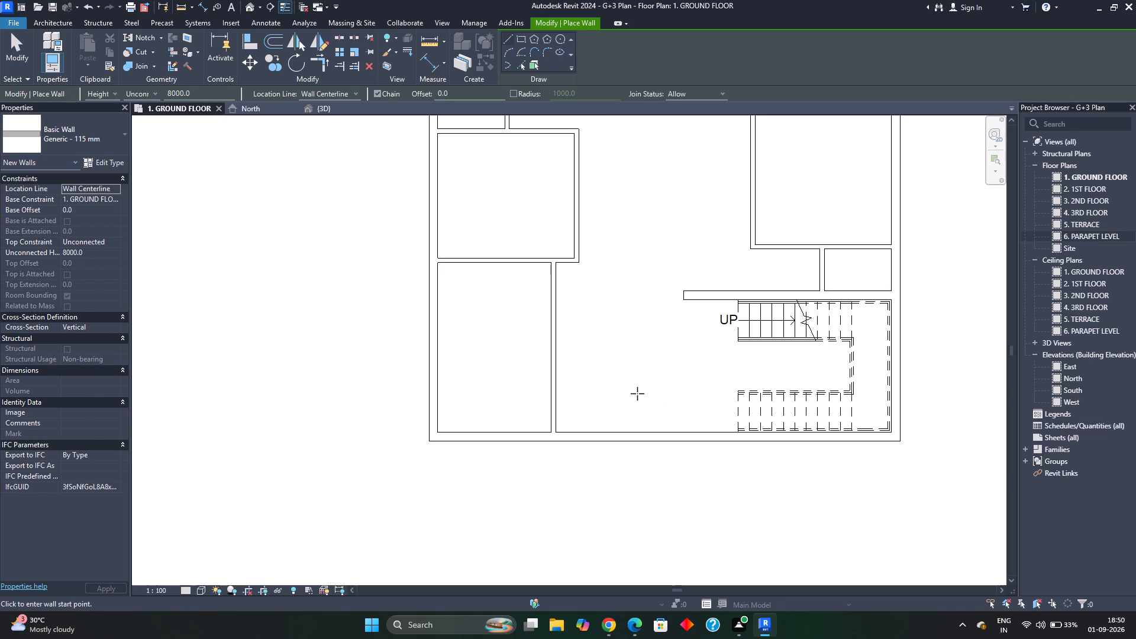
key(Escape)
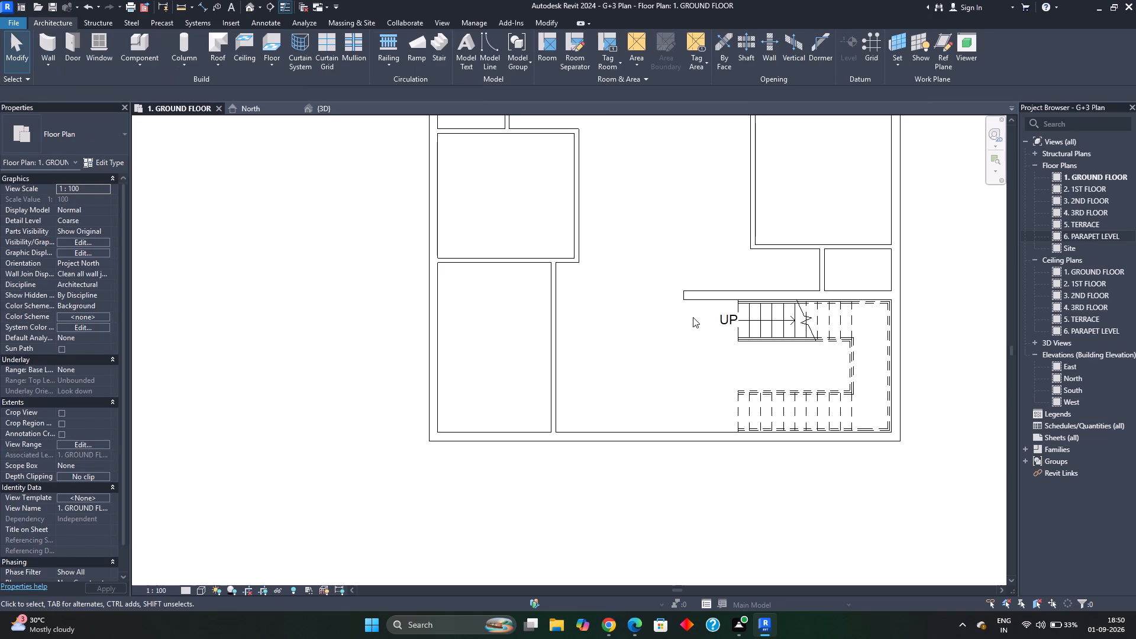
key(Escape)
Draw a Generic - 115 mm wall from the north-south partition, 5' north of the south wall's inner face, east to the stair's west edge.
middle_drag(679, 339, 702, 360)
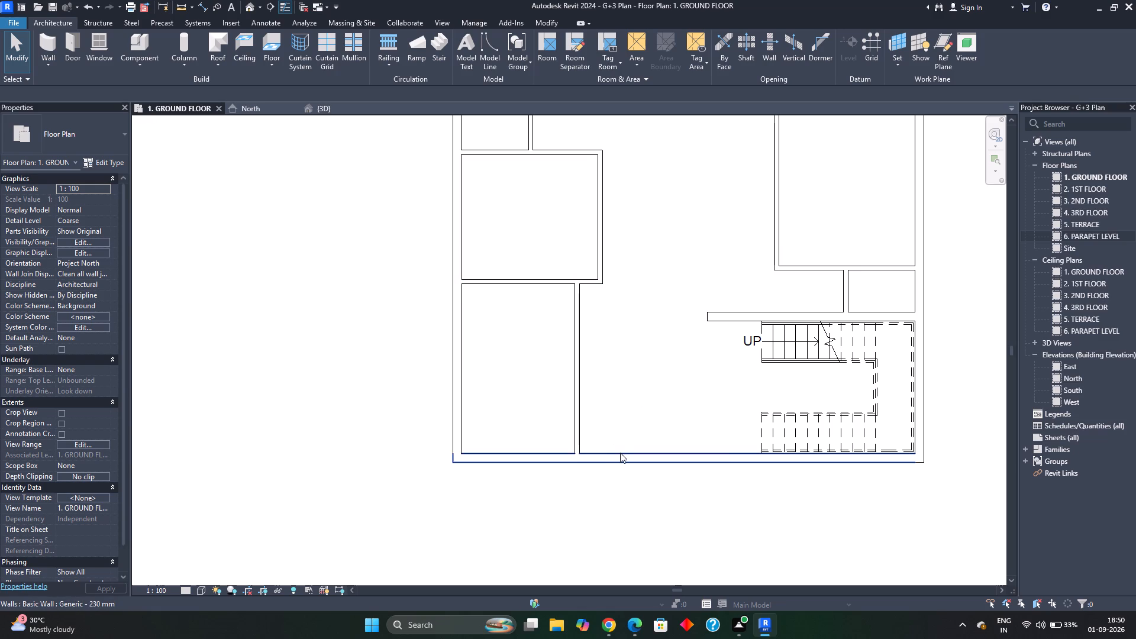
text(wa)
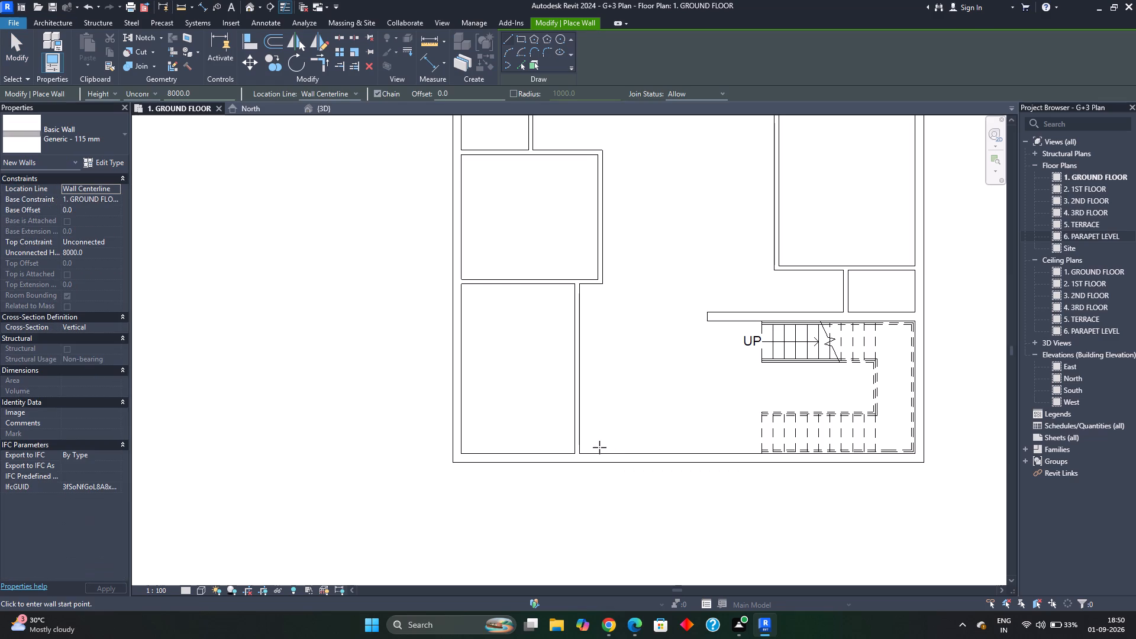
scroll(582, 453, up, 7)
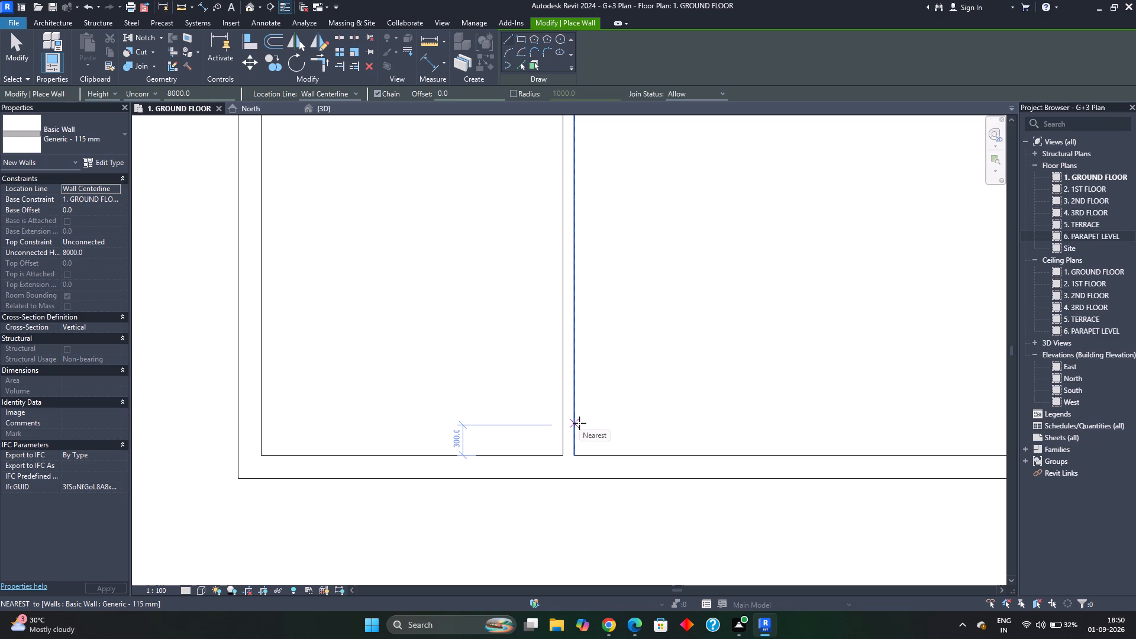
text(5')
key(Return)
scroll(695, 348, down, 1)
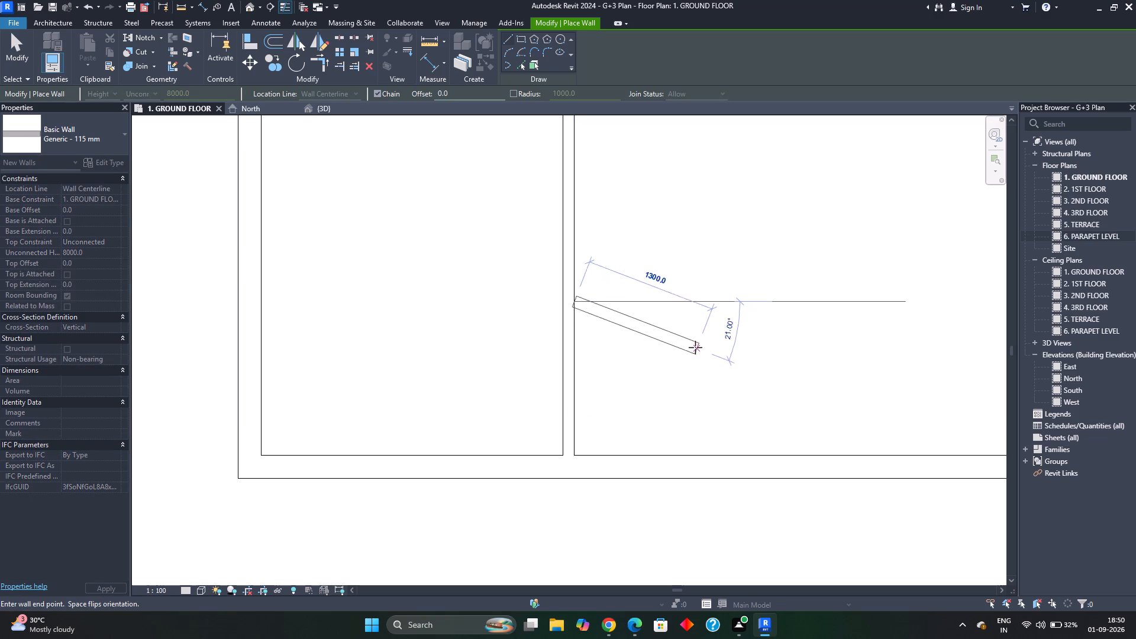
scroll(695, 347, down, 1)
middle_drag(698, 346, 433, 399)
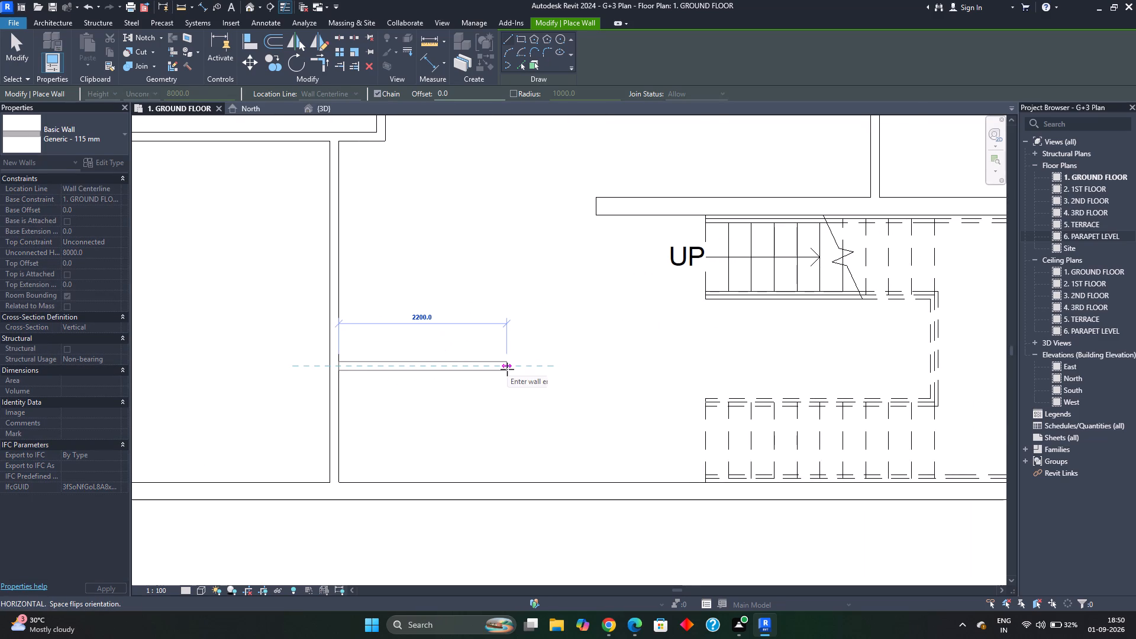
click(704, 369)
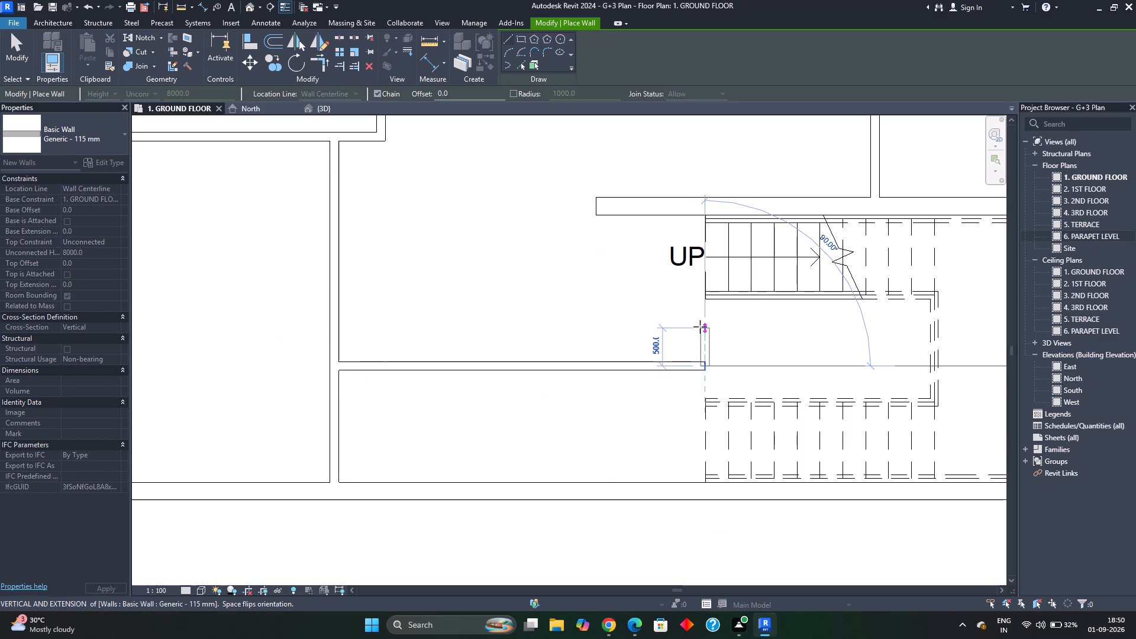
key(Escape)
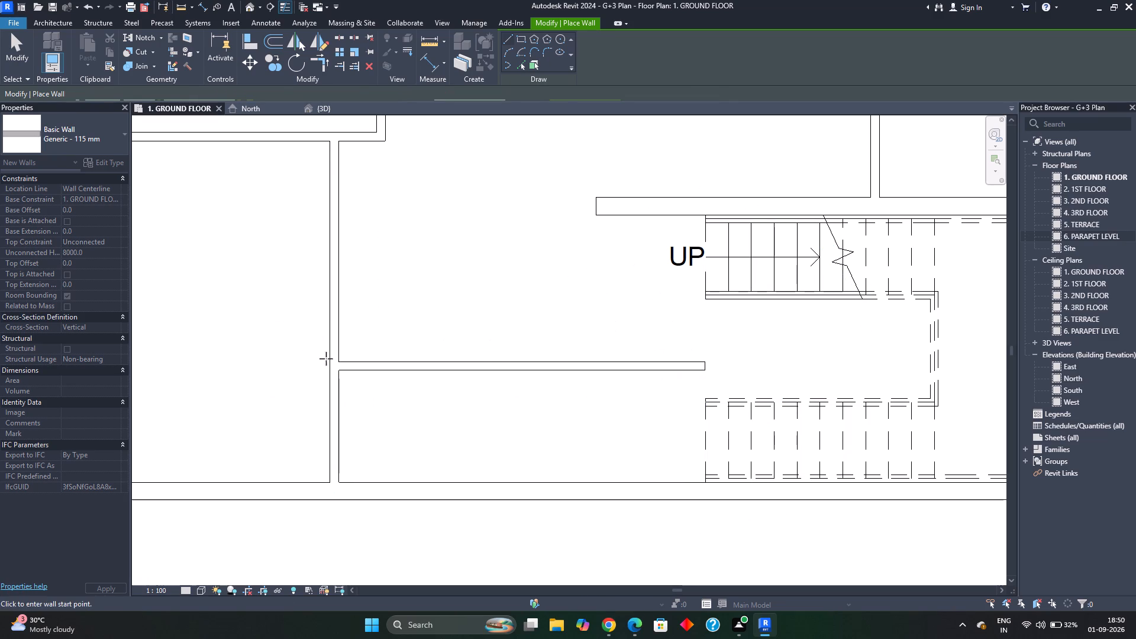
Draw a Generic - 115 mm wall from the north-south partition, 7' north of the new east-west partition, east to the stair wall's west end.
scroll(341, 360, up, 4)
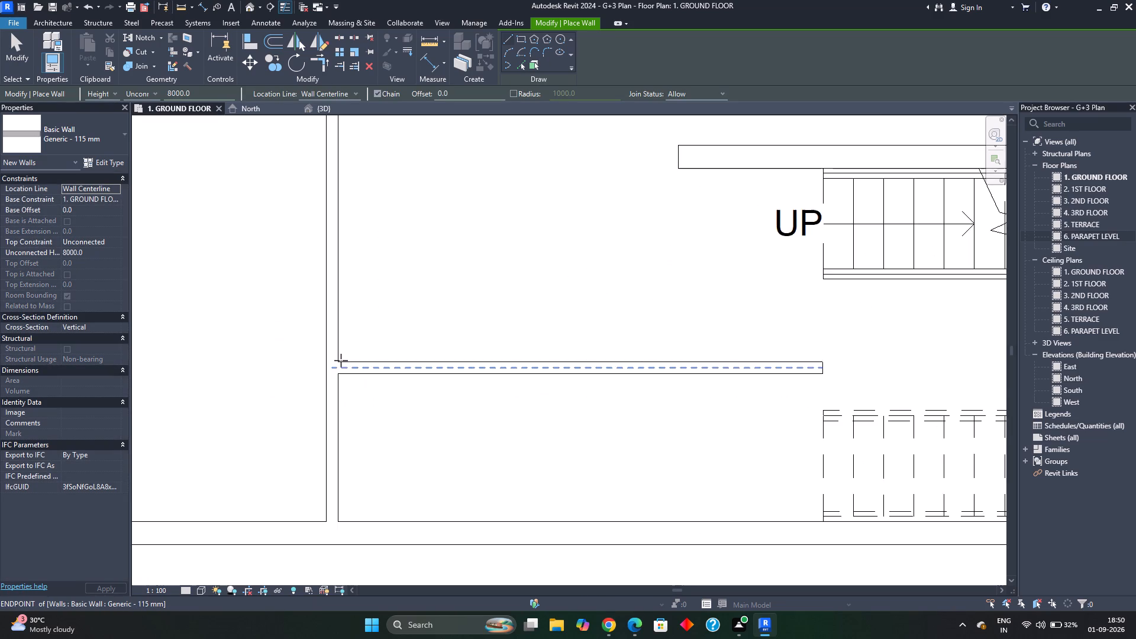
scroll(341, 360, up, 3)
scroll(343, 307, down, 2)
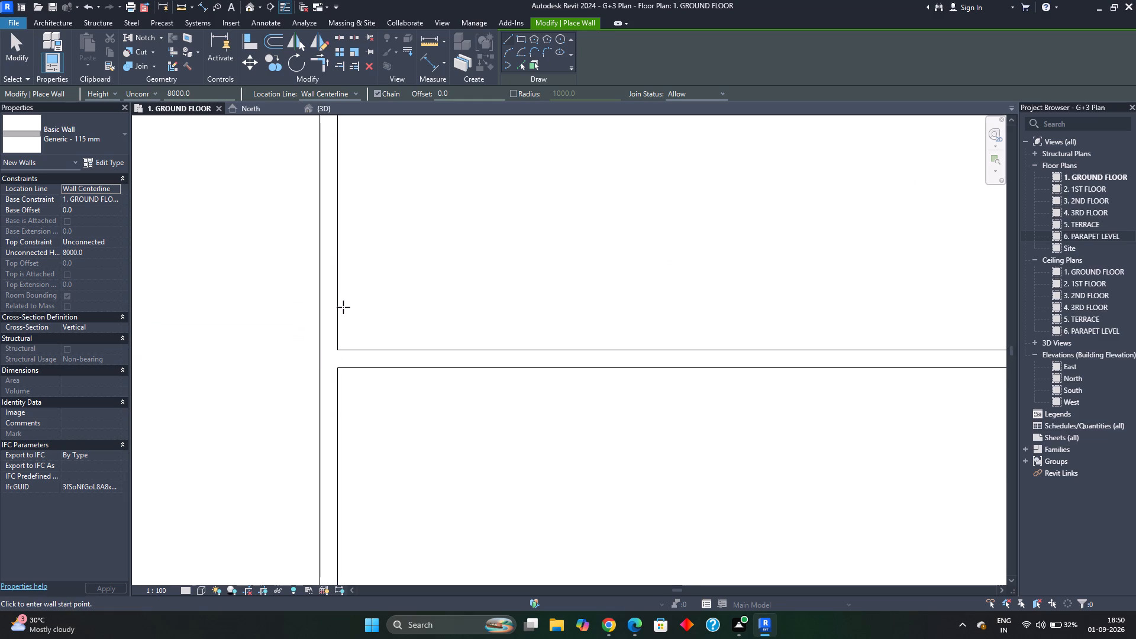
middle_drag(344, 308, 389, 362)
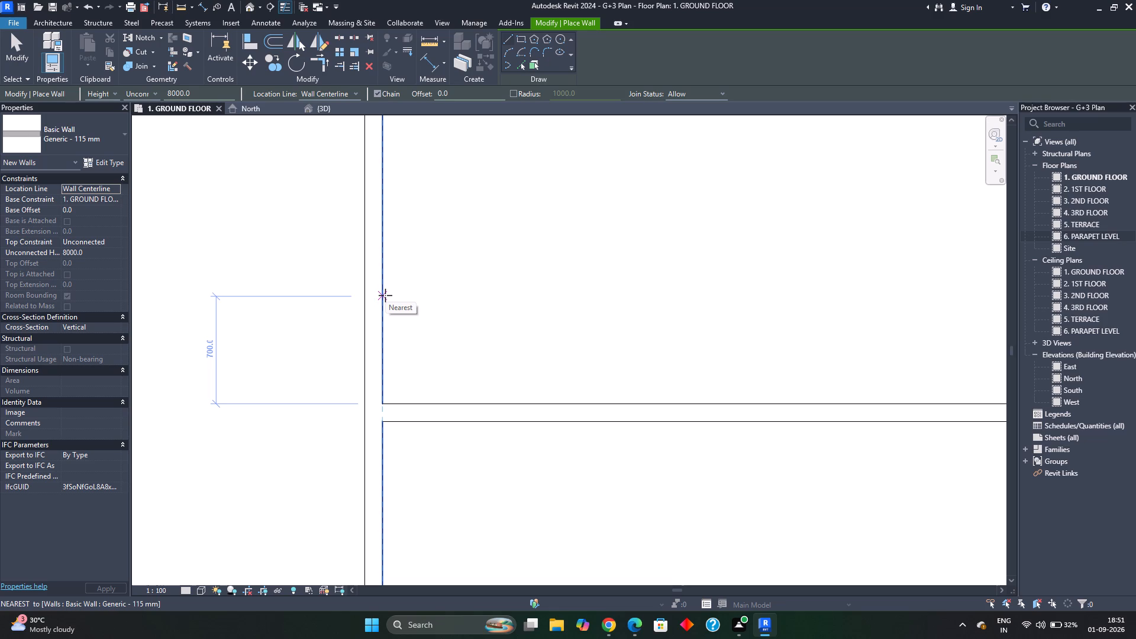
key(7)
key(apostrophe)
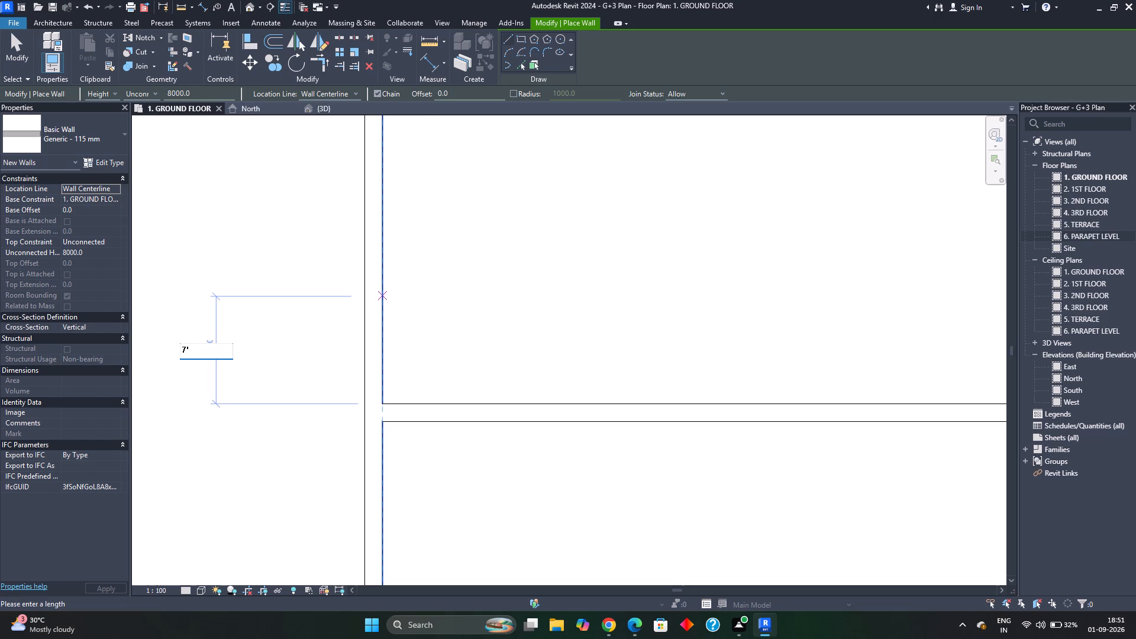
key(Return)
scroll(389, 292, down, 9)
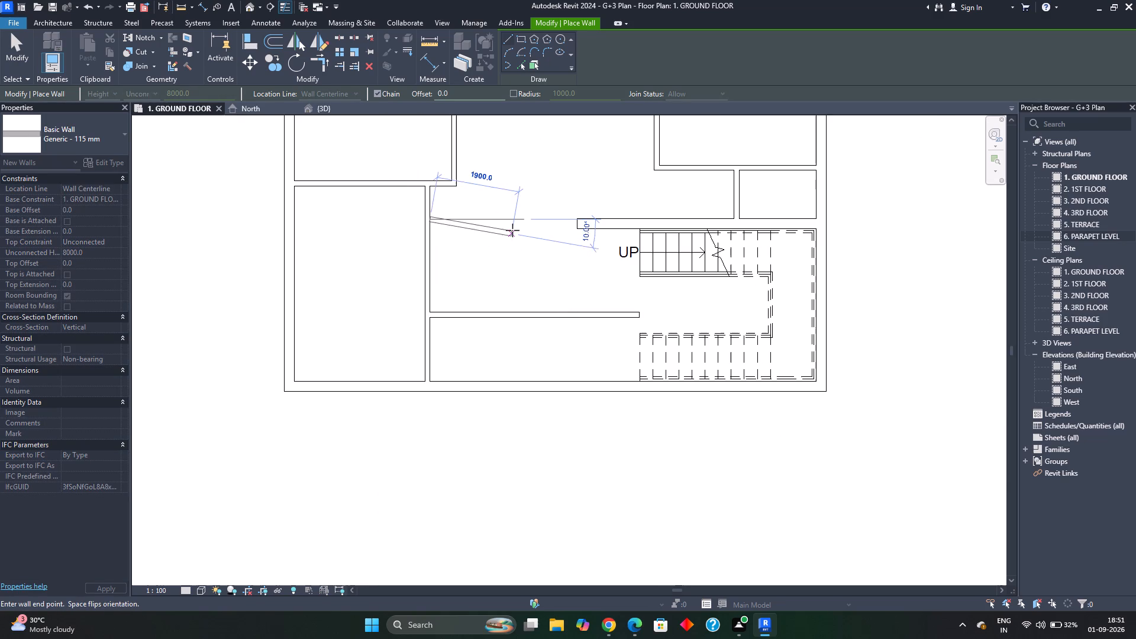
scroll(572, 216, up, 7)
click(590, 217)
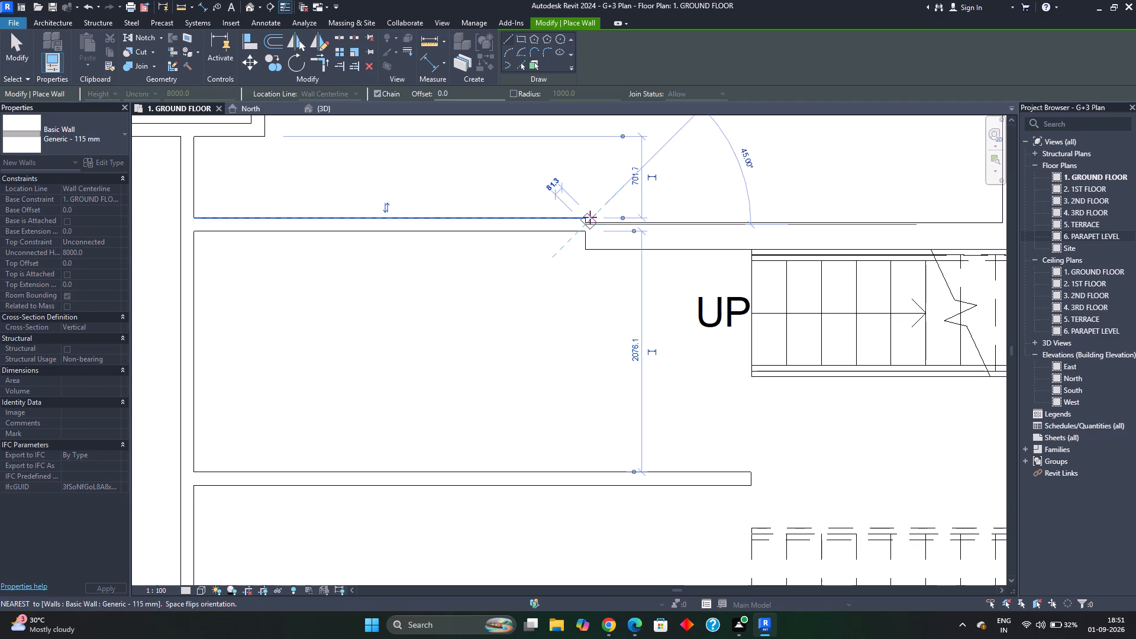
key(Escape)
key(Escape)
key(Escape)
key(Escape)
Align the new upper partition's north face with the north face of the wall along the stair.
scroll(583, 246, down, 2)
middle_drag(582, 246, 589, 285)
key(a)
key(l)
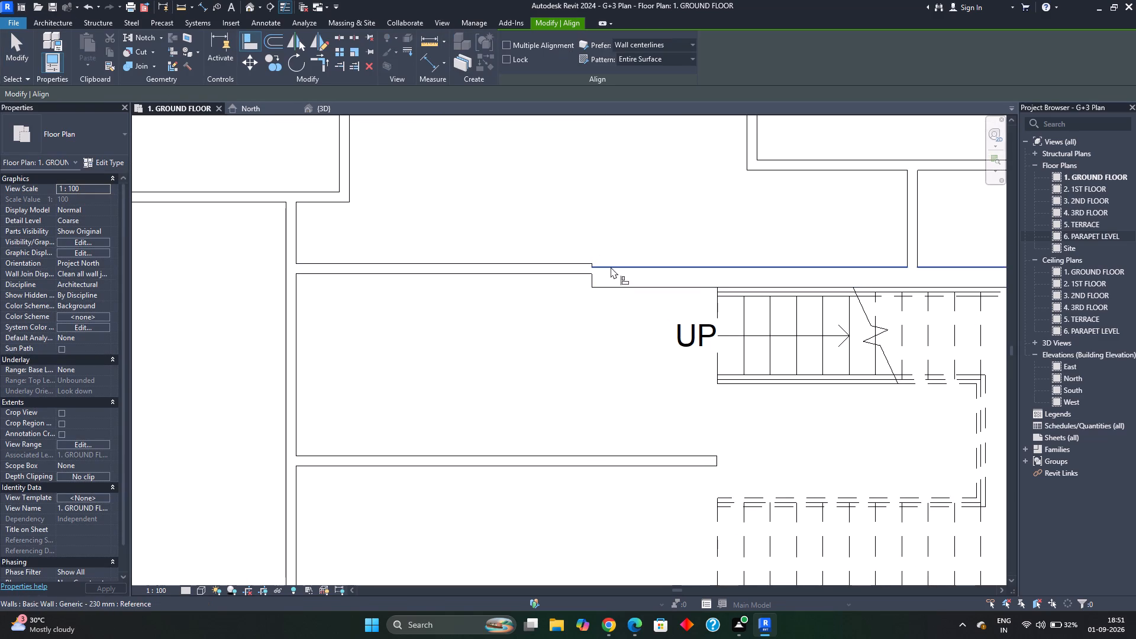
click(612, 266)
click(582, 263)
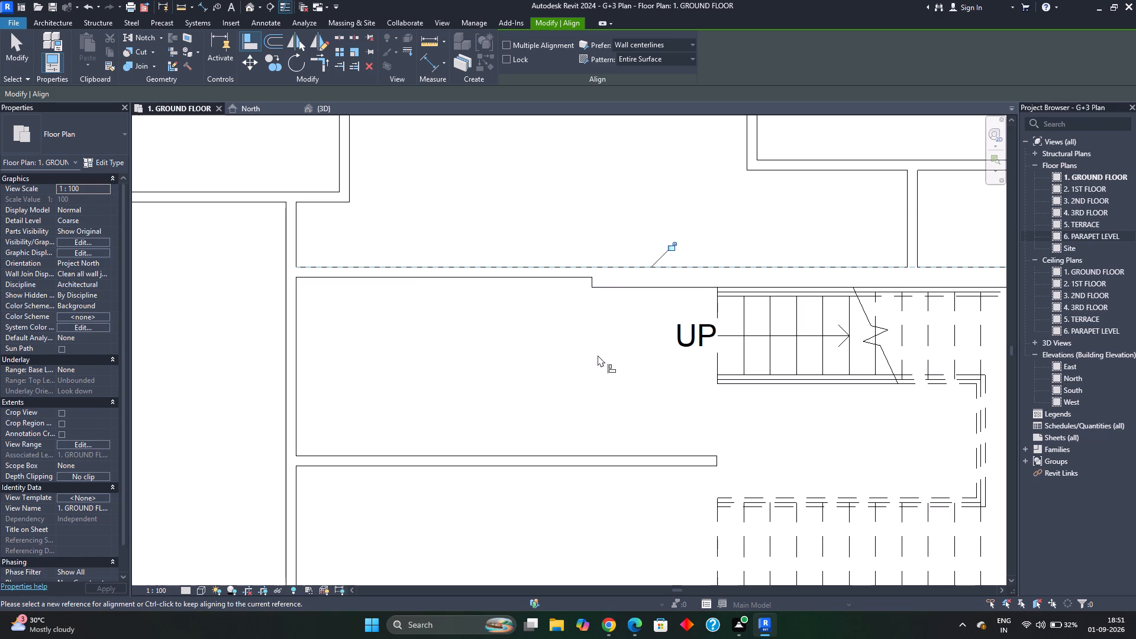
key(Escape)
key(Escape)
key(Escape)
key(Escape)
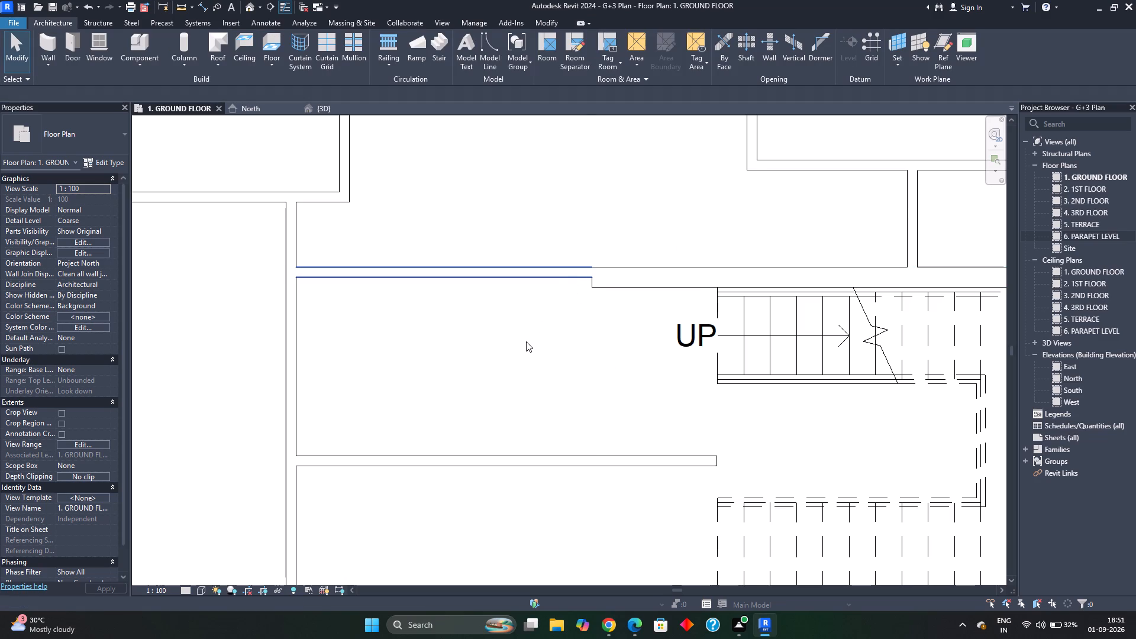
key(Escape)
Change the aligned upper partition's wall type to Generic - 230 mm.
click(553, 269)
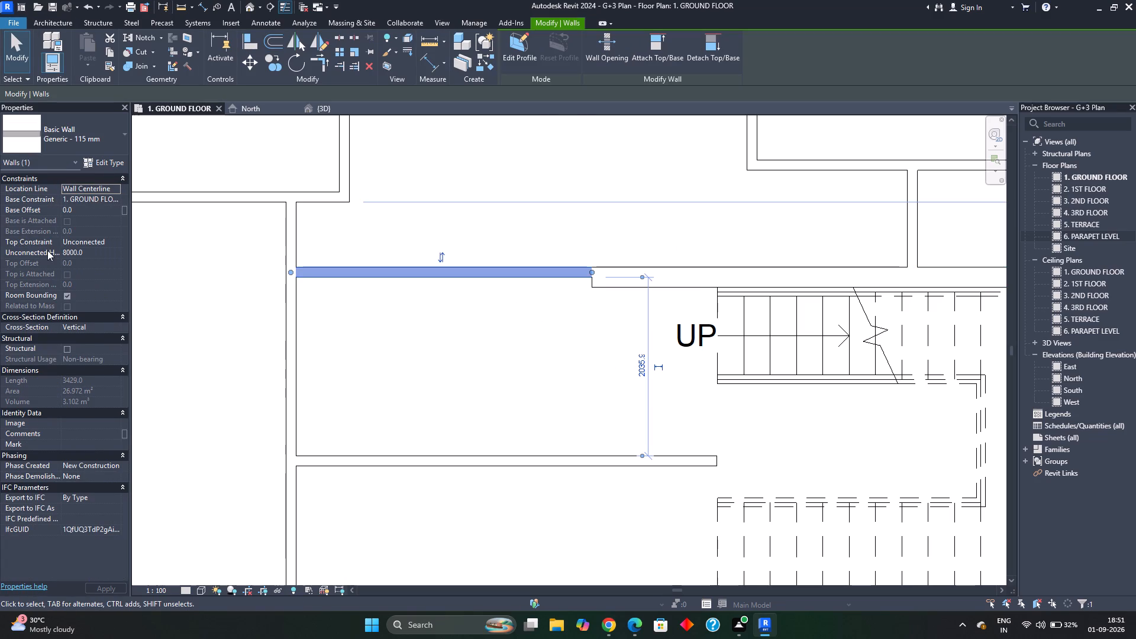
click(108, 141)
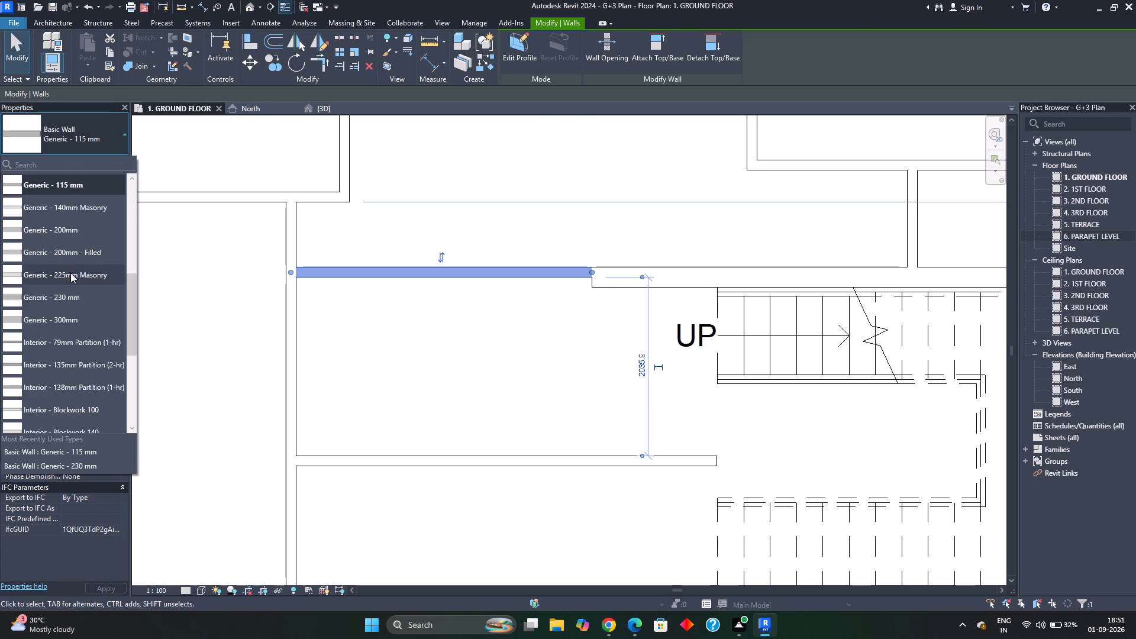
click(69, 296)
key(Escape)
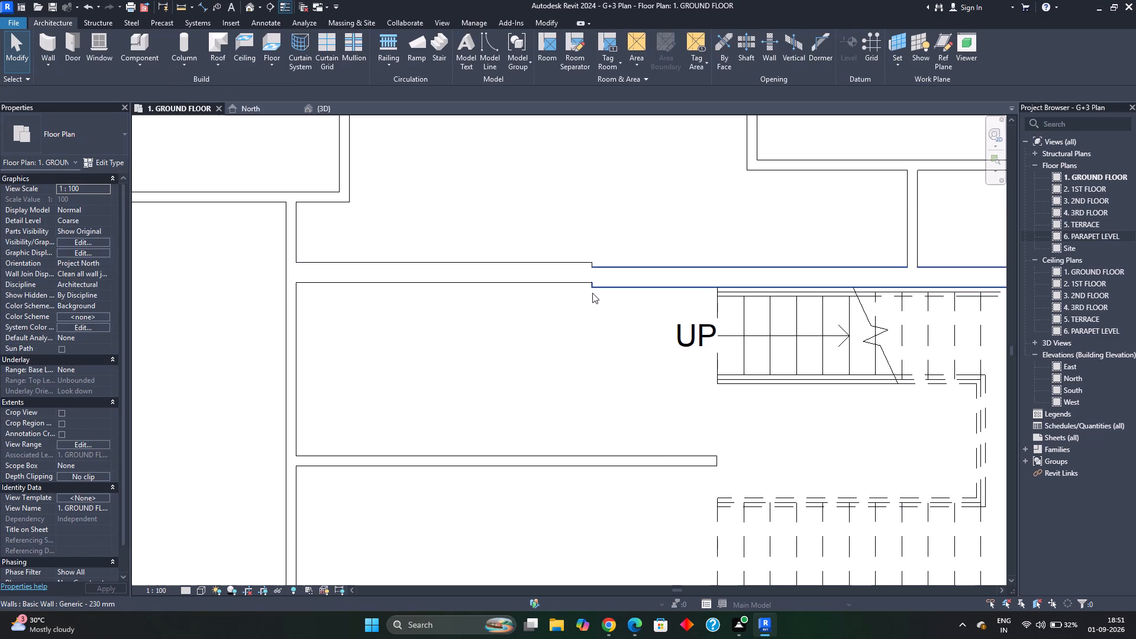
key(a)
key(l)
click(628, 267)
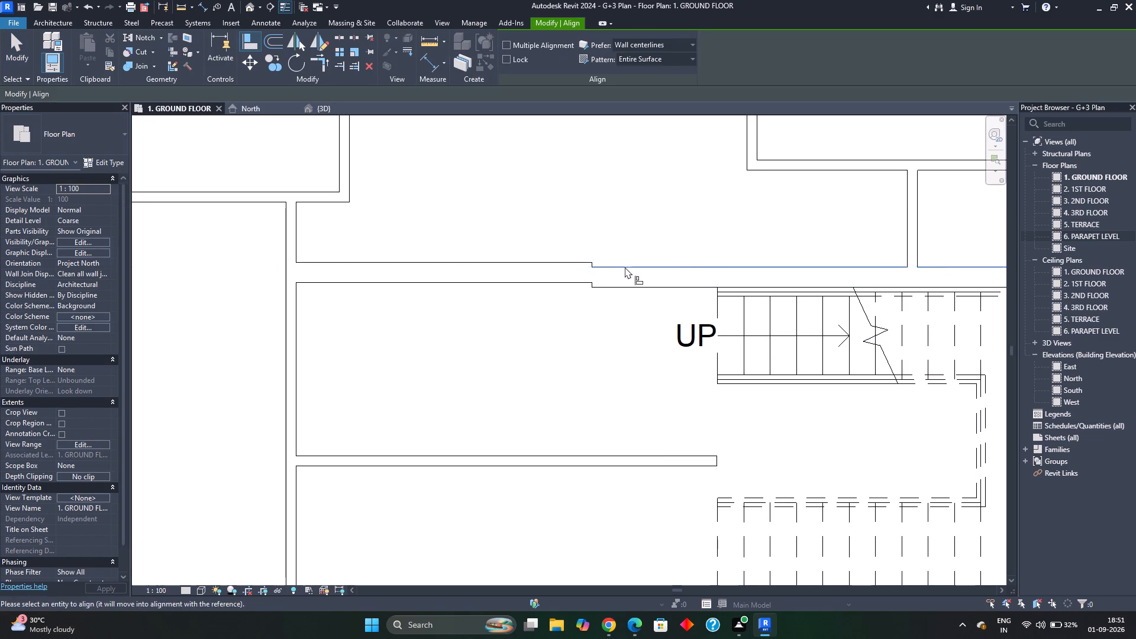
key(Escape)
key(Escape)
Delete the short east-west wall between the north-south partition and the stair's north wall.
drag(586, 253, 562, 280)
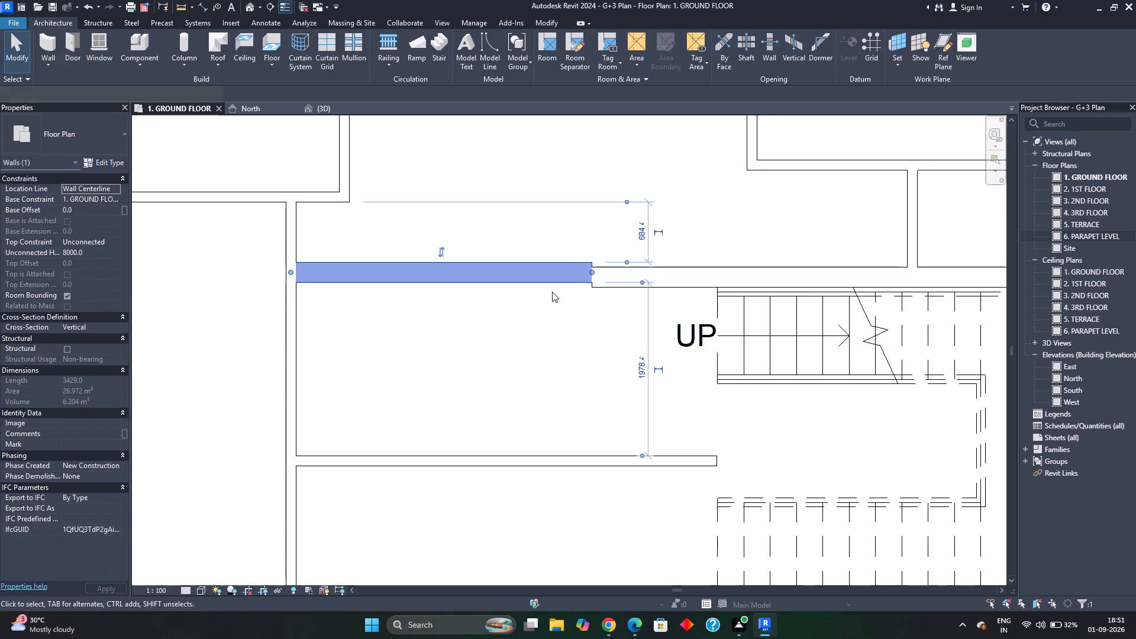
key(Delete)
Extend the west end of the stair's 230 mm north wall to meet the north-south partition.
click(603, 284)
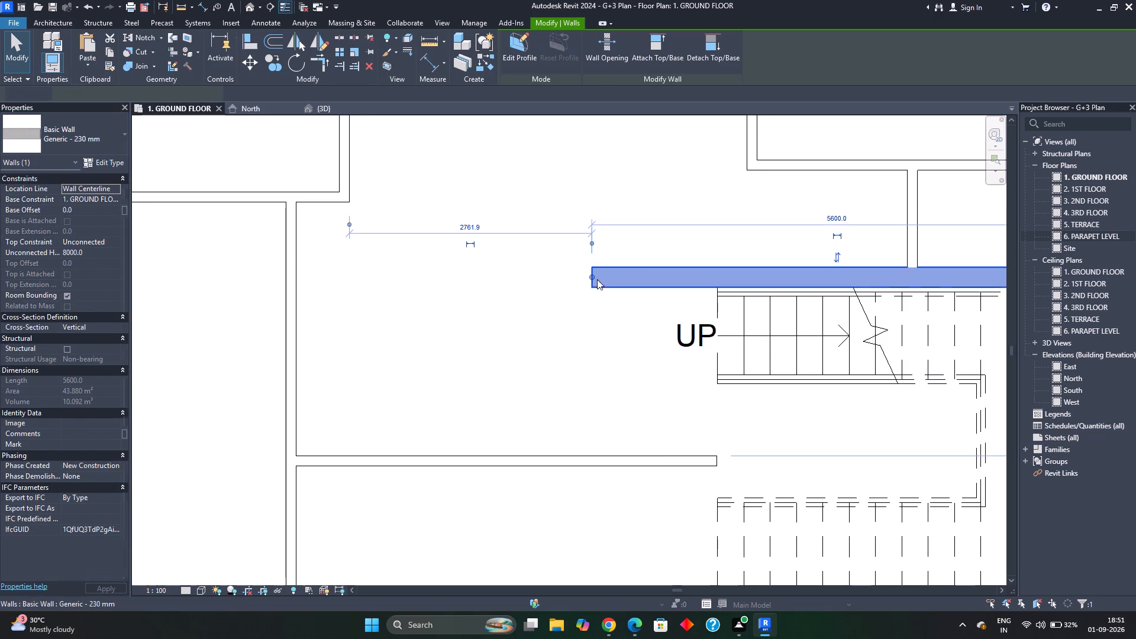
drag(592, 277, 319, 280)
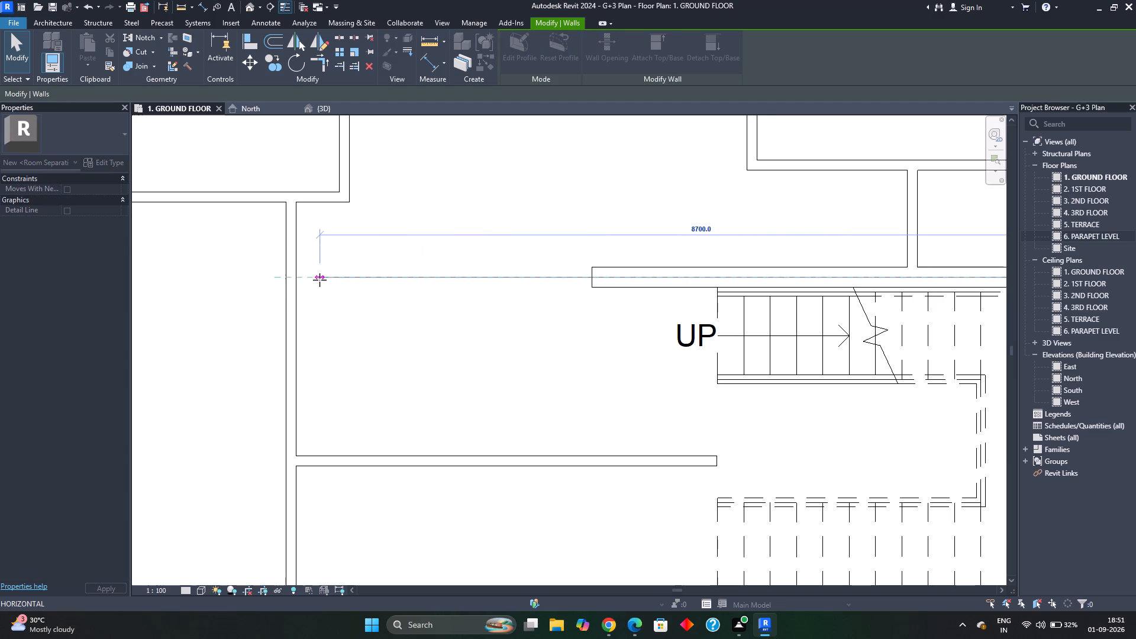
drag(319, 280, 298, 282)
key(Escape)
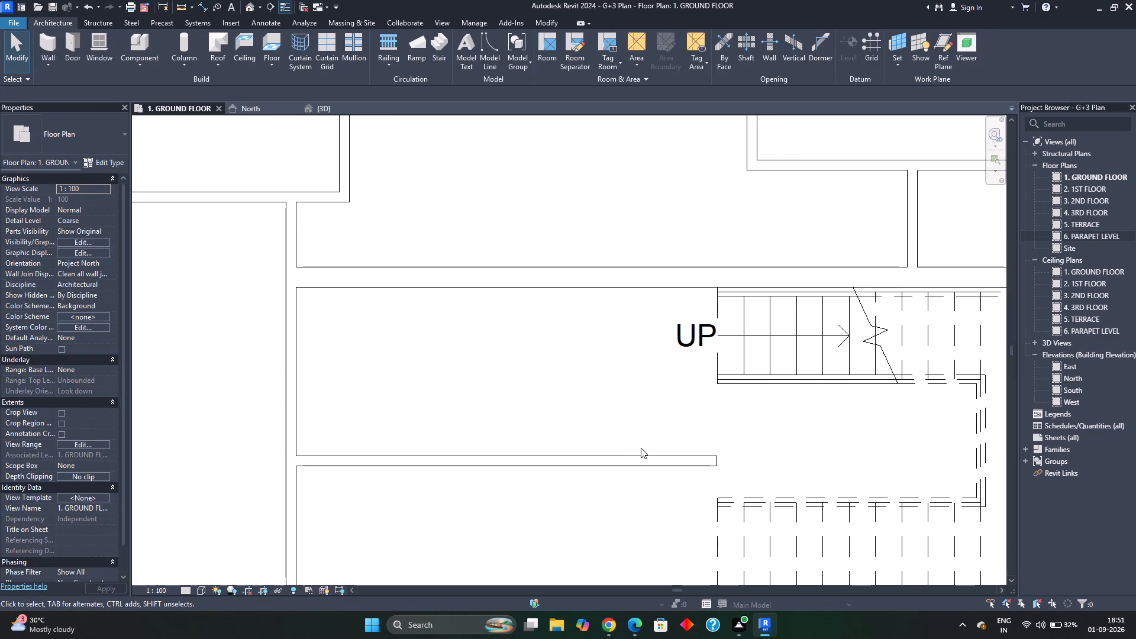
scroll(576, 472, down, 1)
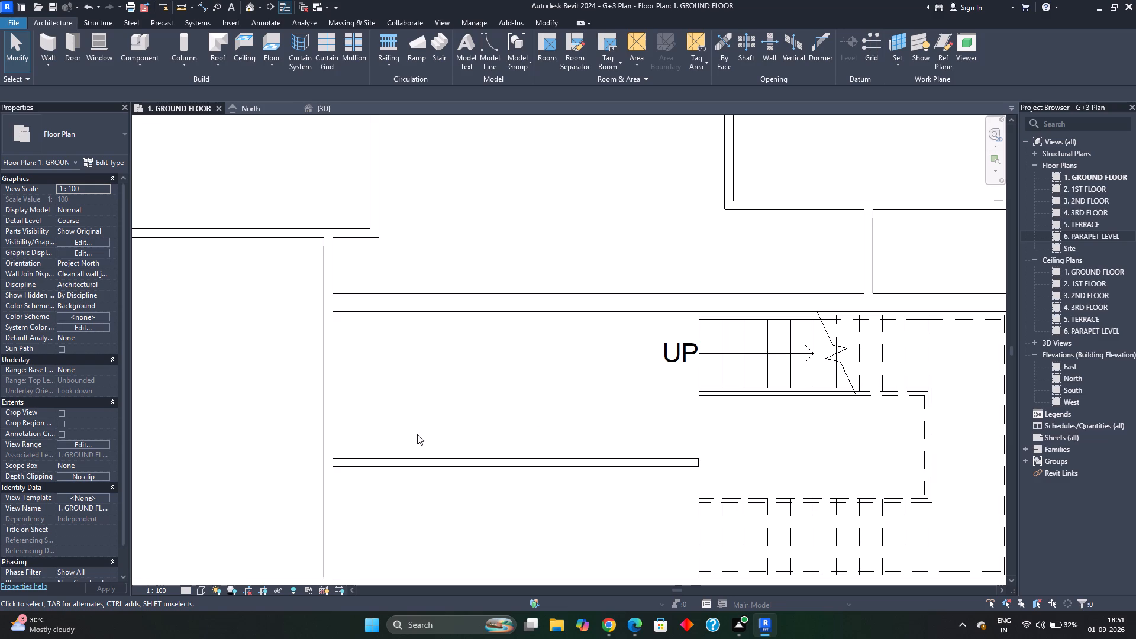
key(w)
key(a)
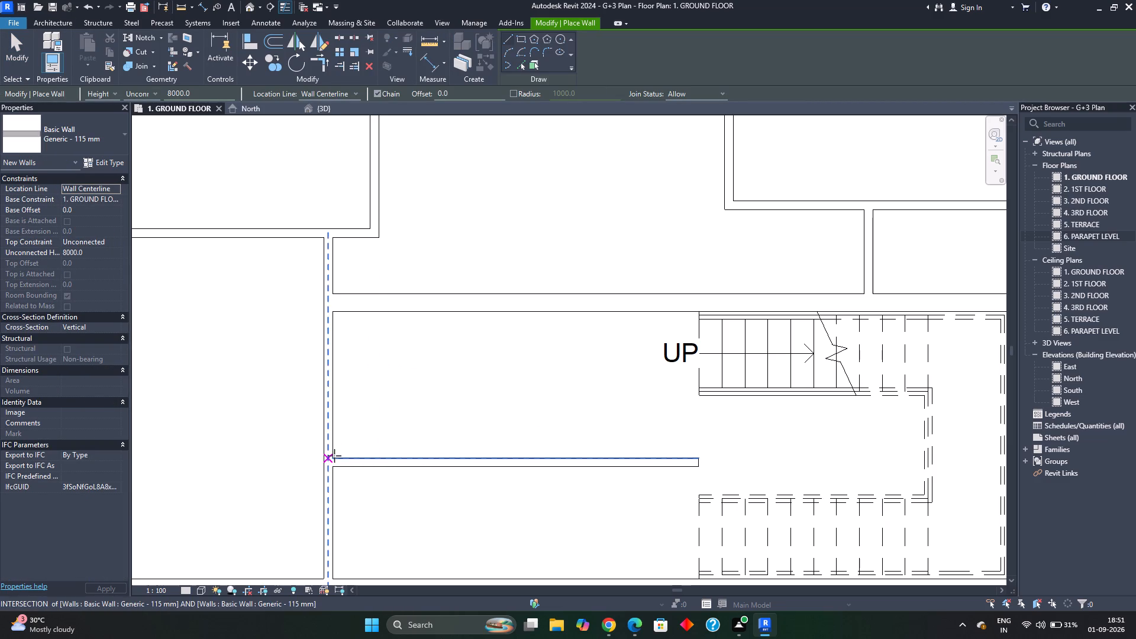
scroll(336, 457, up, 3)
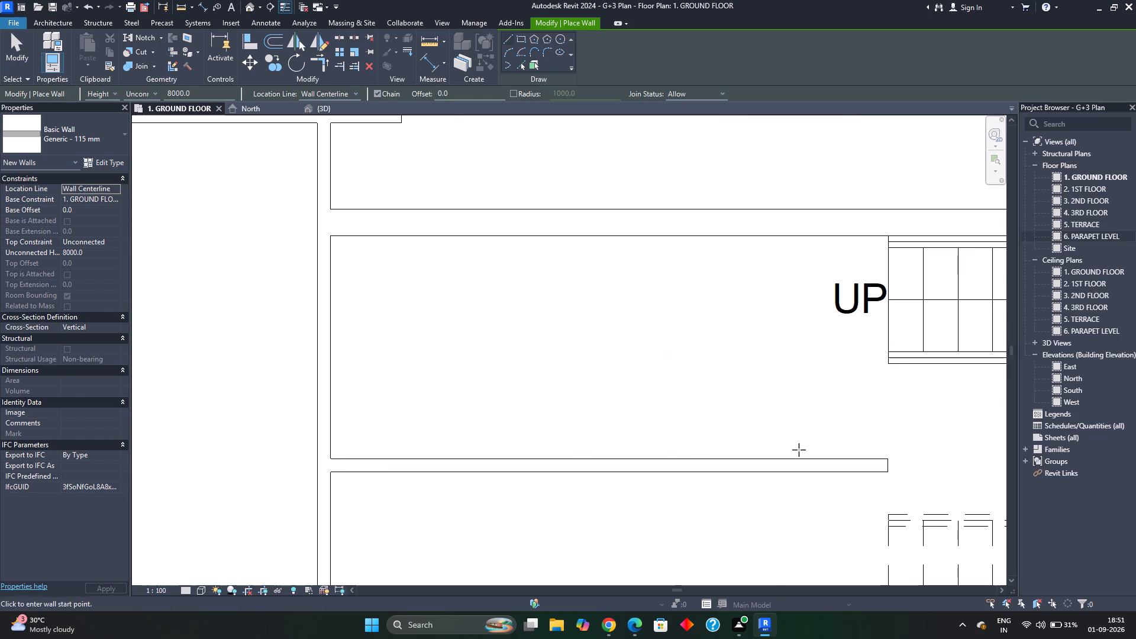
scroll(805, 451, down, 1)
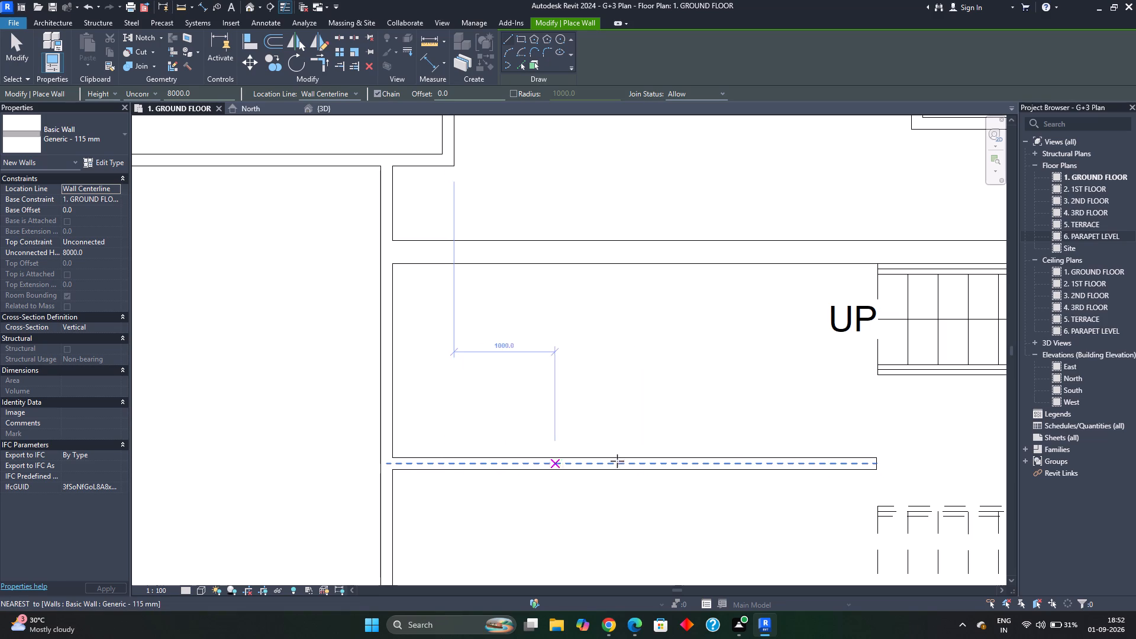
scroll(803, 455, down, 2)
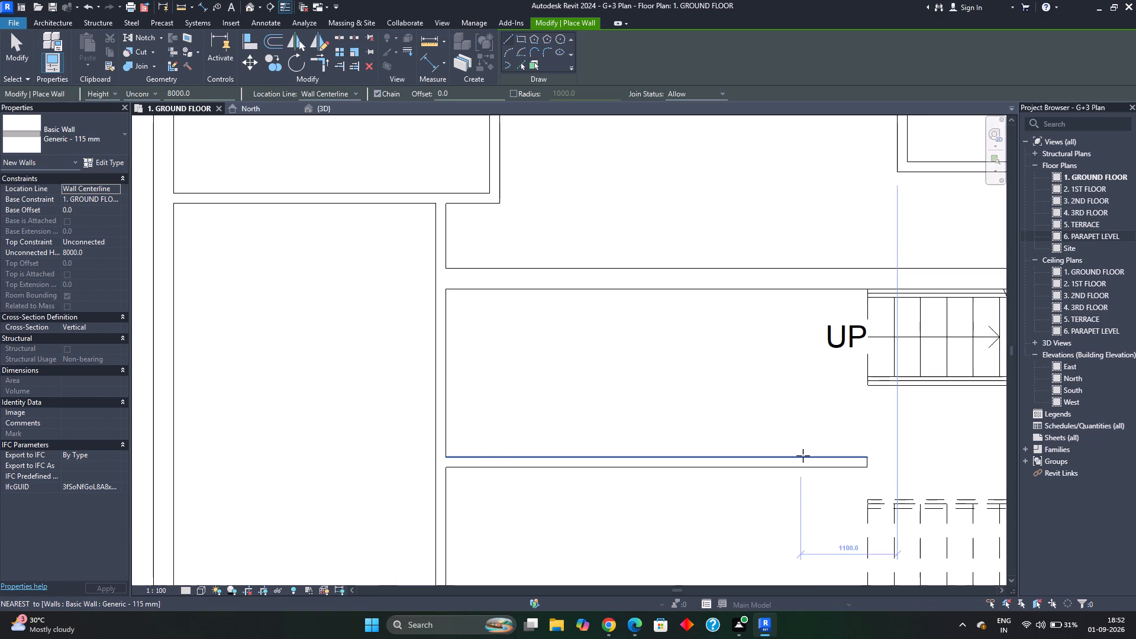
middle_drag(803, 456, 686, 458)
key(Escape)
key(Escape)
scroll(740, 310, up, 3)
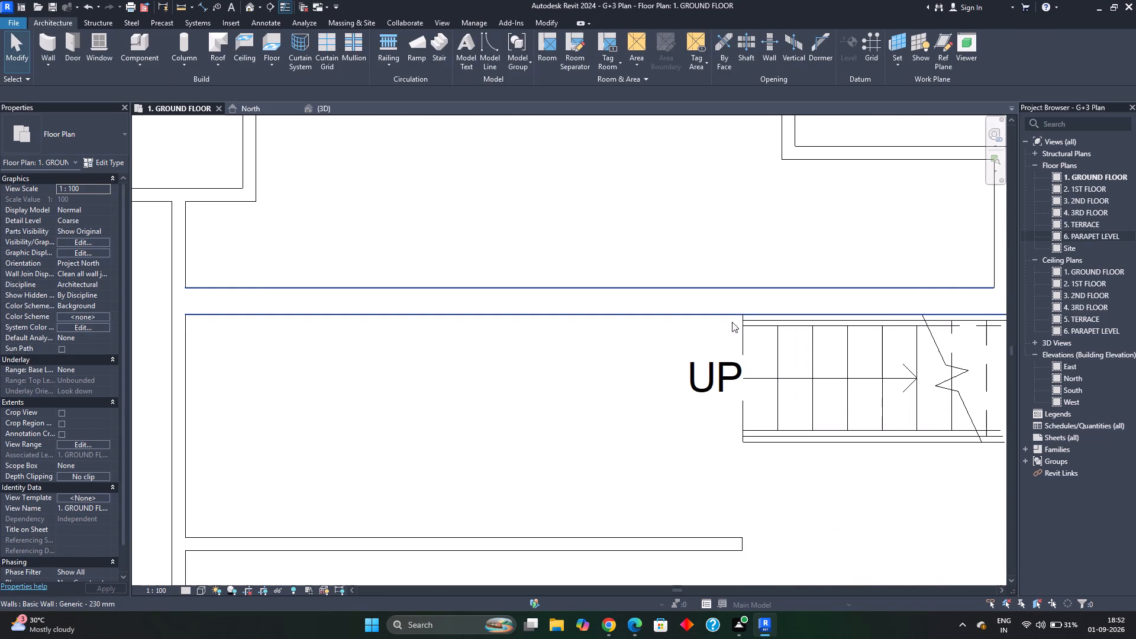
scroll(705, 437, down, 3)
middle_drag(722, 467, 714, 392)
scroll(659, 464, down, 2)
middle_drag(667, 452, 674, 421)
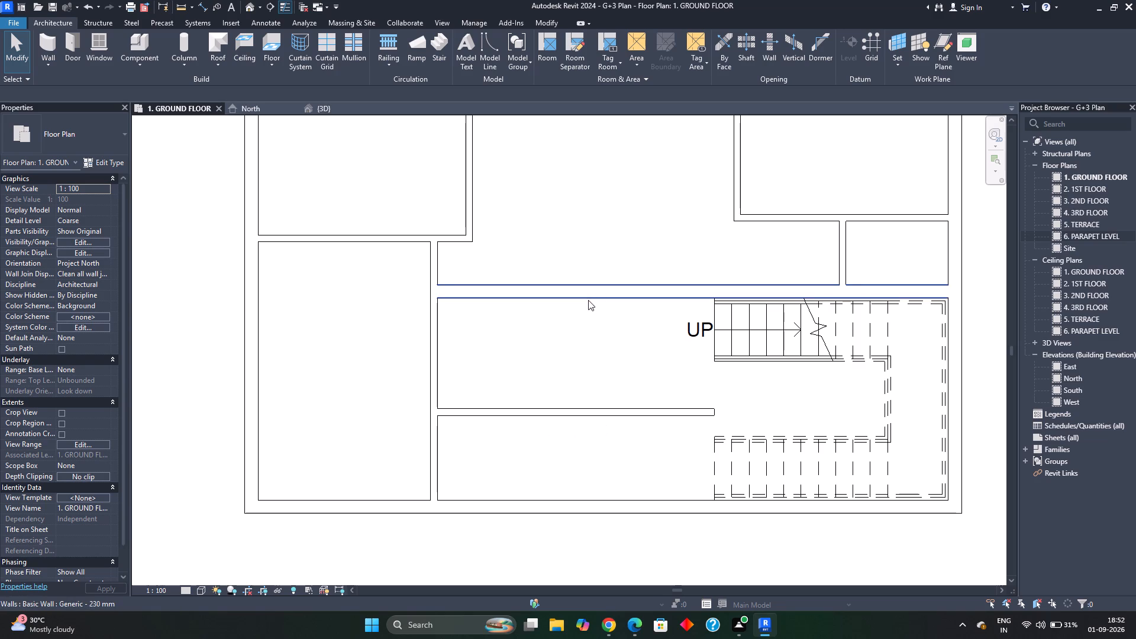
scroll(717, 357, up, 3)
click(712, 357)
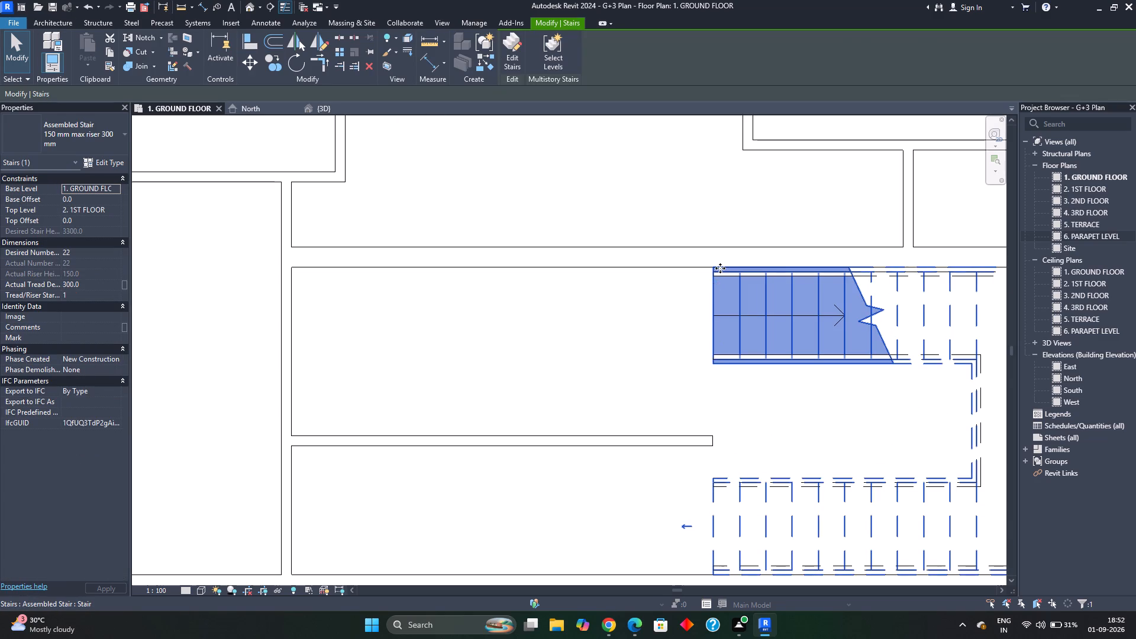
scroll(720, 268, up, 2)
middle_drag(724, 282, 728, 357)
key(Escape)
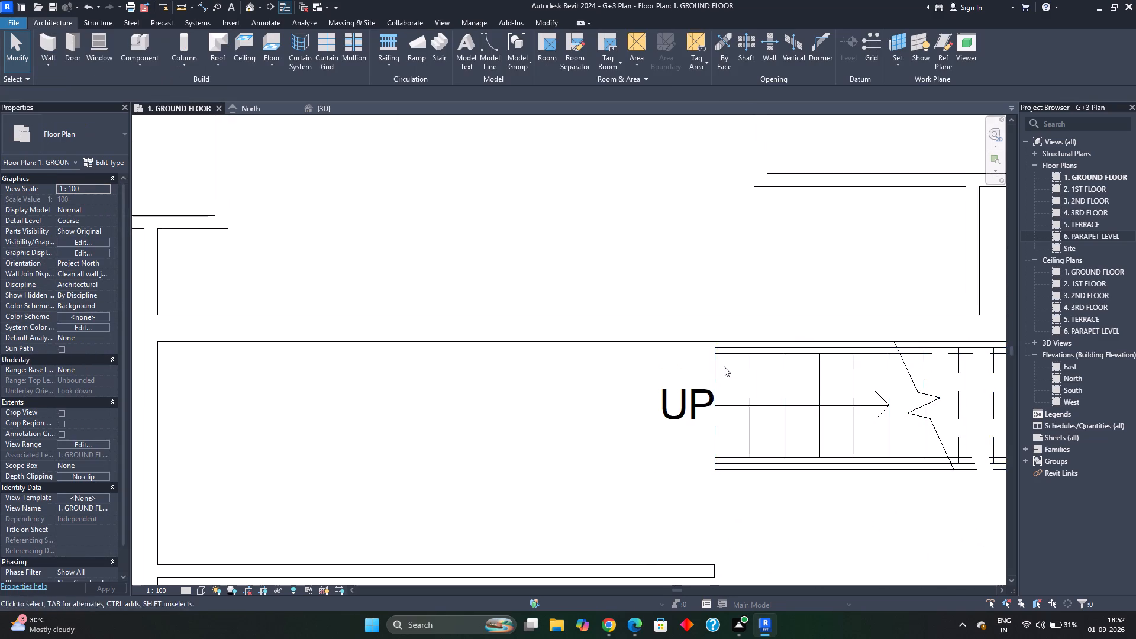
Draw a Generic - 115 mm north-south wall about 1980 mm long from the stair's north wall to the east-west partition west of the stair.
scroll(721, 389, down, 2)
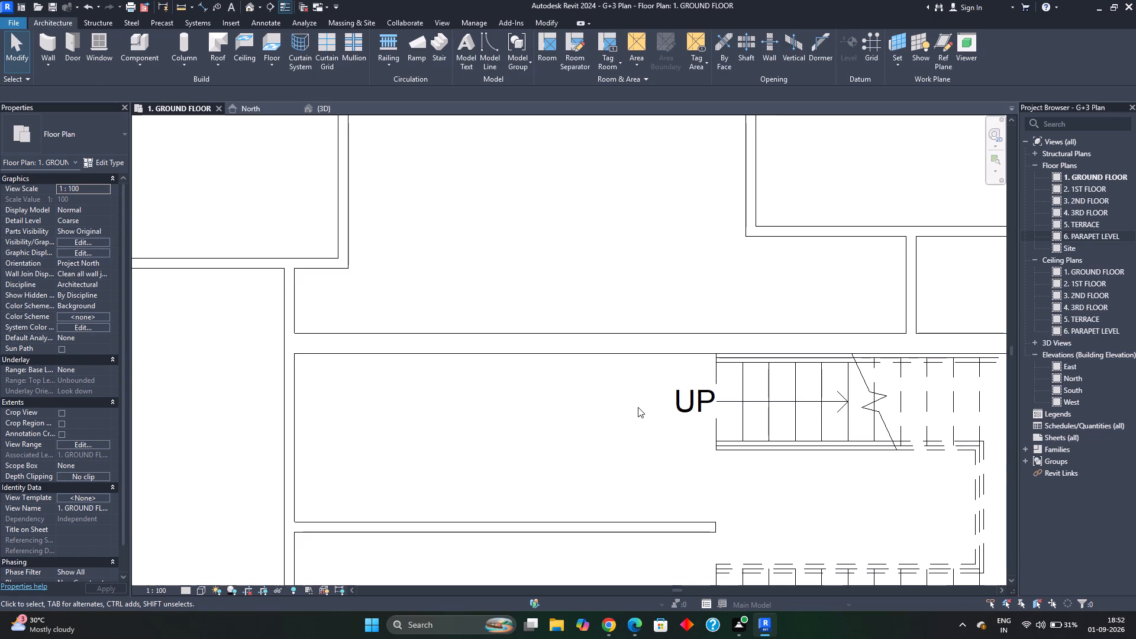
text(wa)
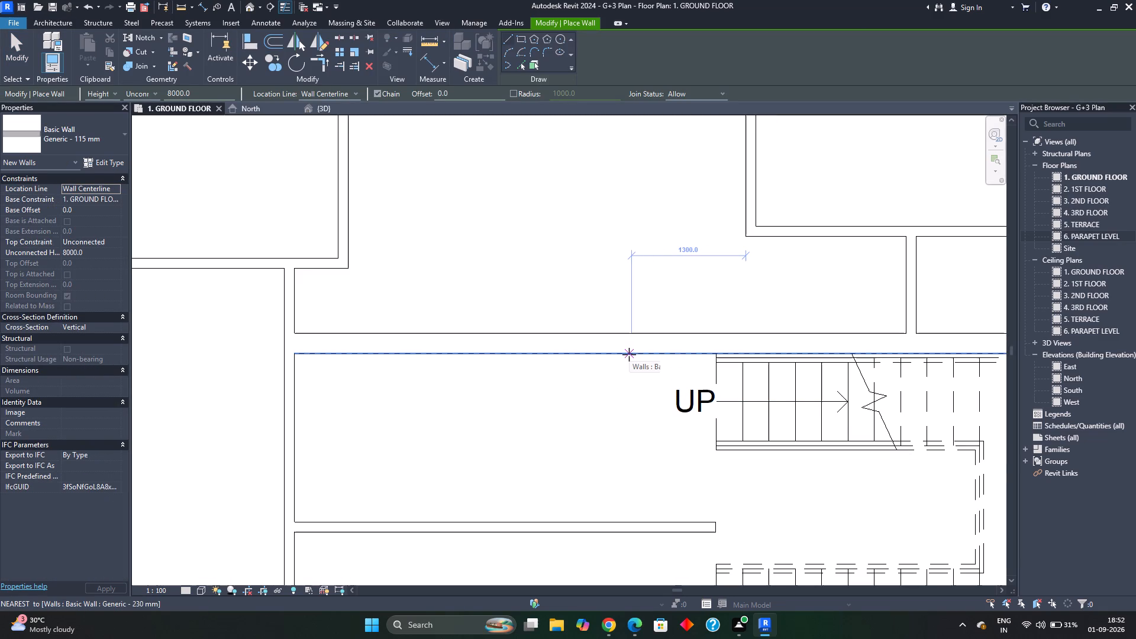
click(550, 353)
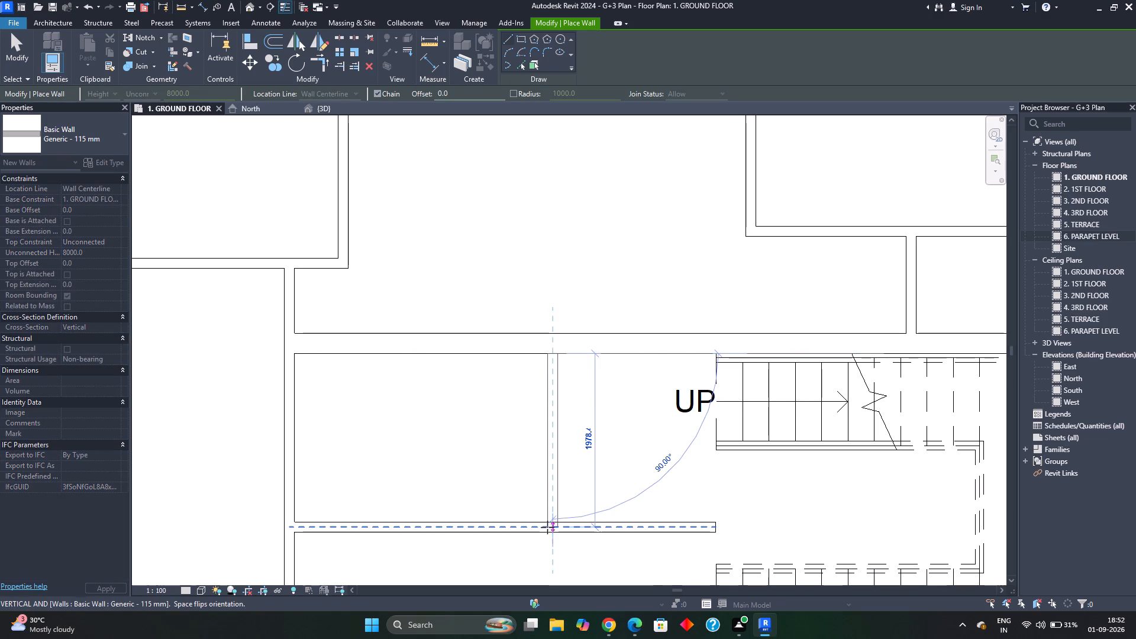
click(547, 527)
key(Escape)
scroll(607, 511, down, 1)
middle_drag(607, 510, 593, 355)
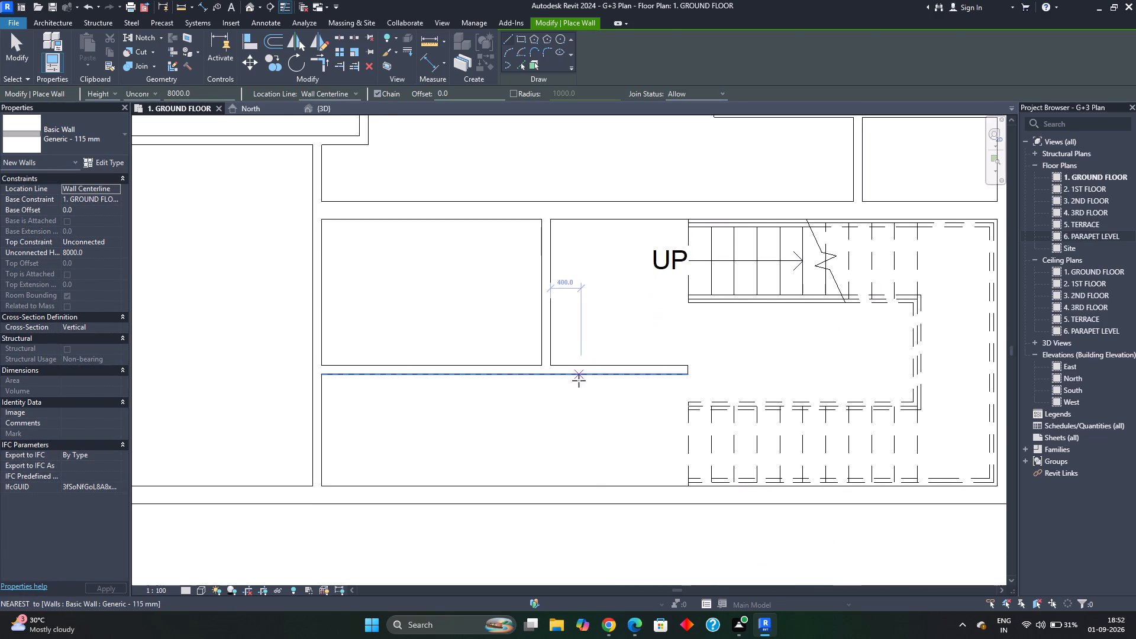
key(Escape)
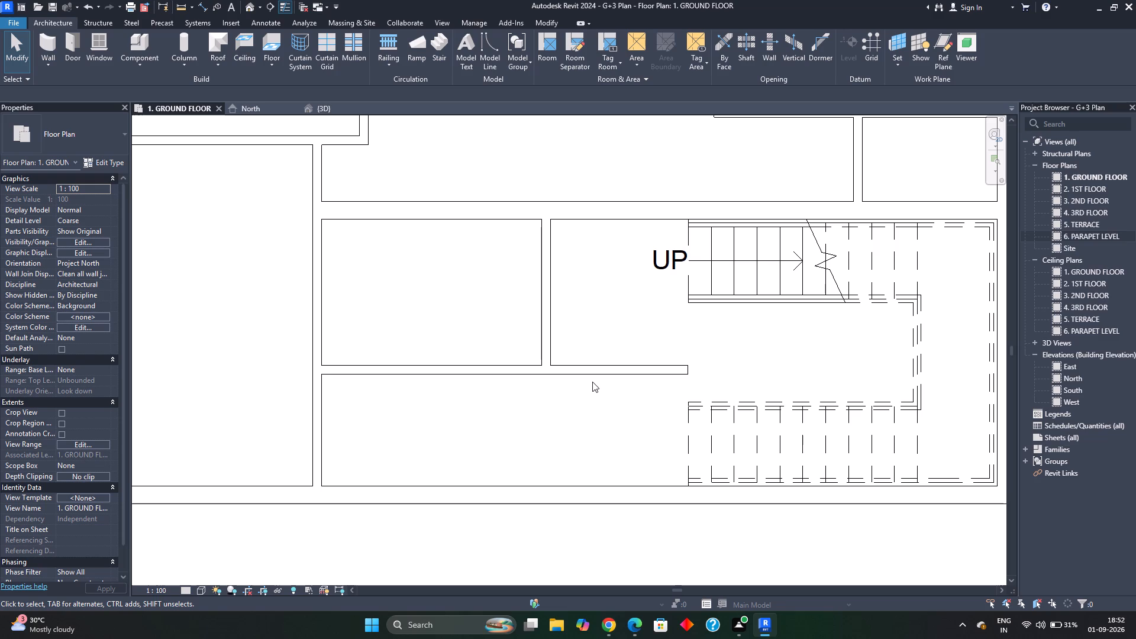
Trim the east-west partition and the new north-south wall to a corner, keeping the partition's western part.
text(tr)
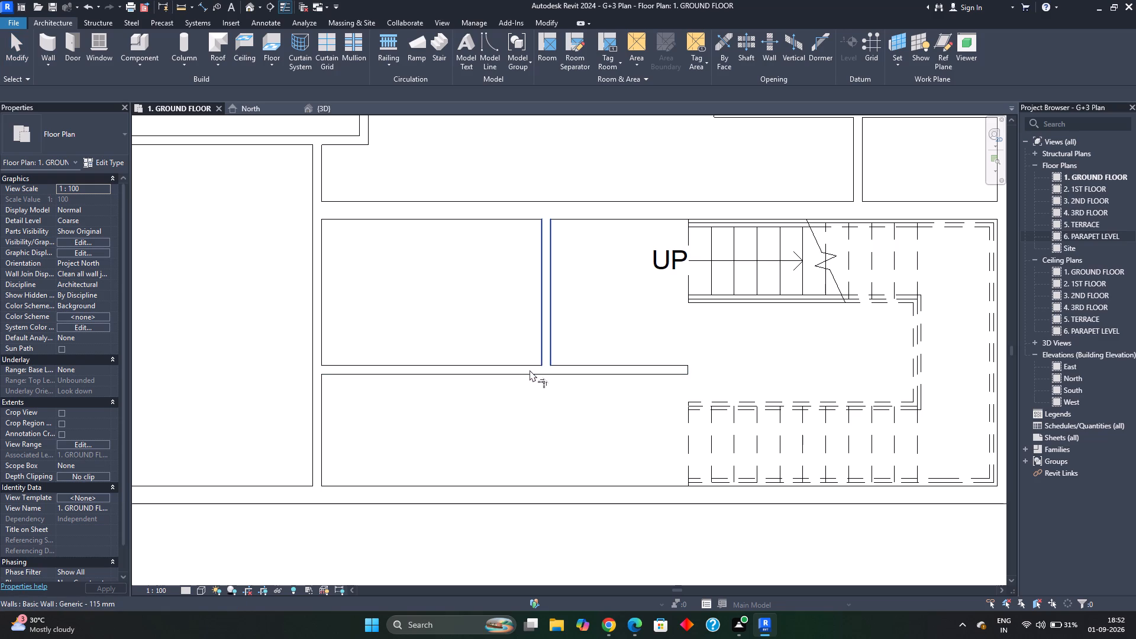
click(530, 370)
click(543, 358)
scroll(583, 406, down, 1)
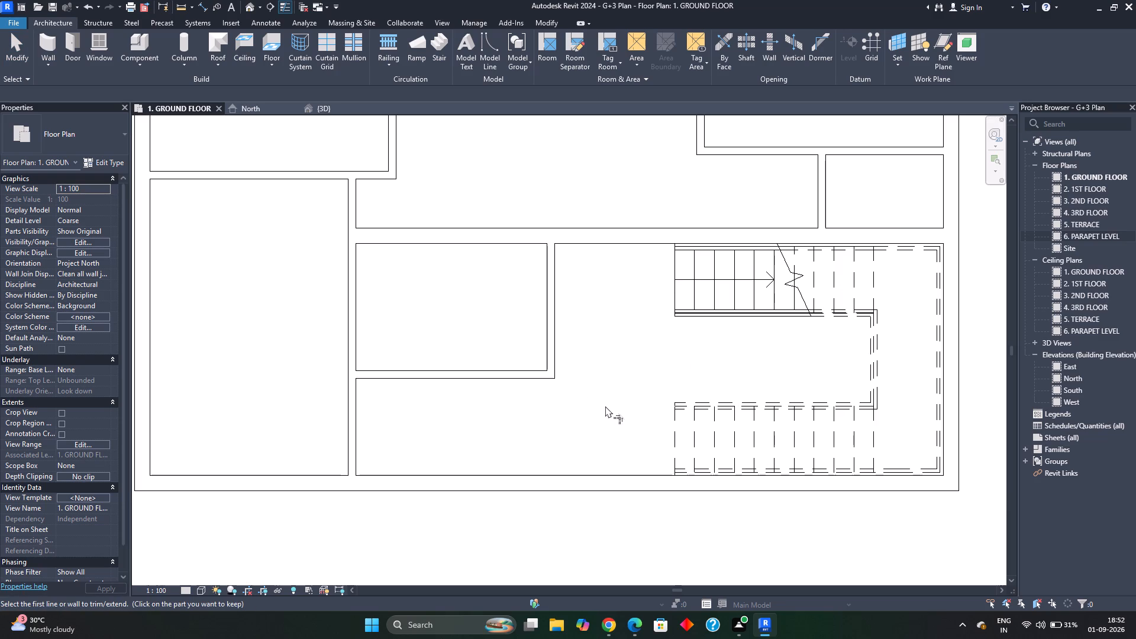
key(Escape)
key(Escape)
Examine the partition layout west of the stair and the surrounding ground floor rooms.
middle_drag(615, 432, 631, 409)
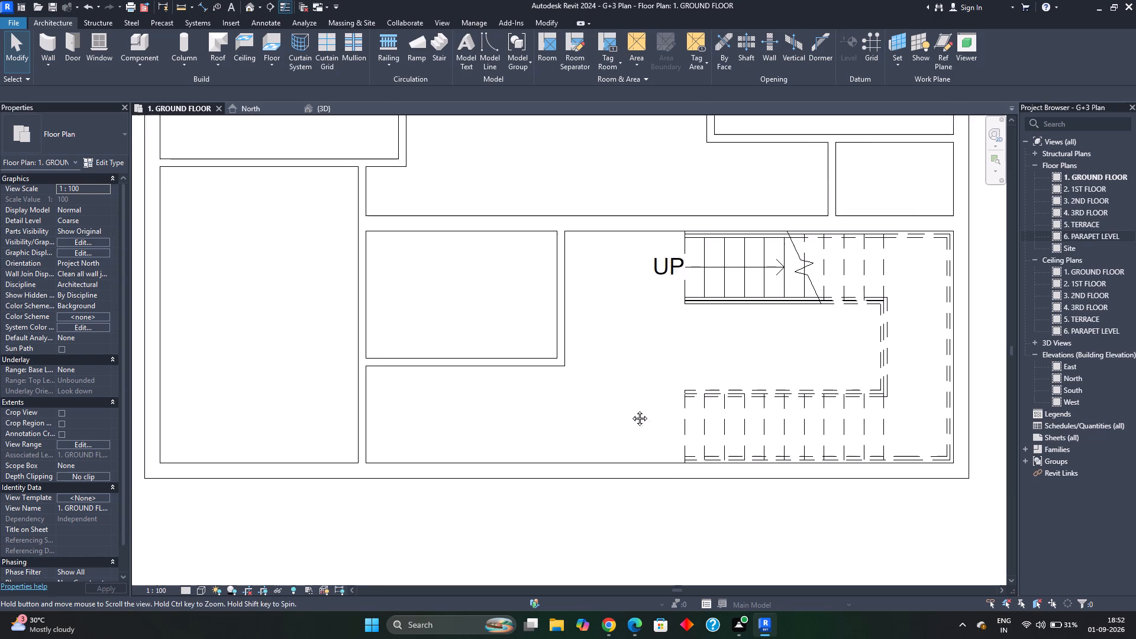
middle_drag(631, 409, 636, 399)
middle_drag(669, 401, 680, 362)
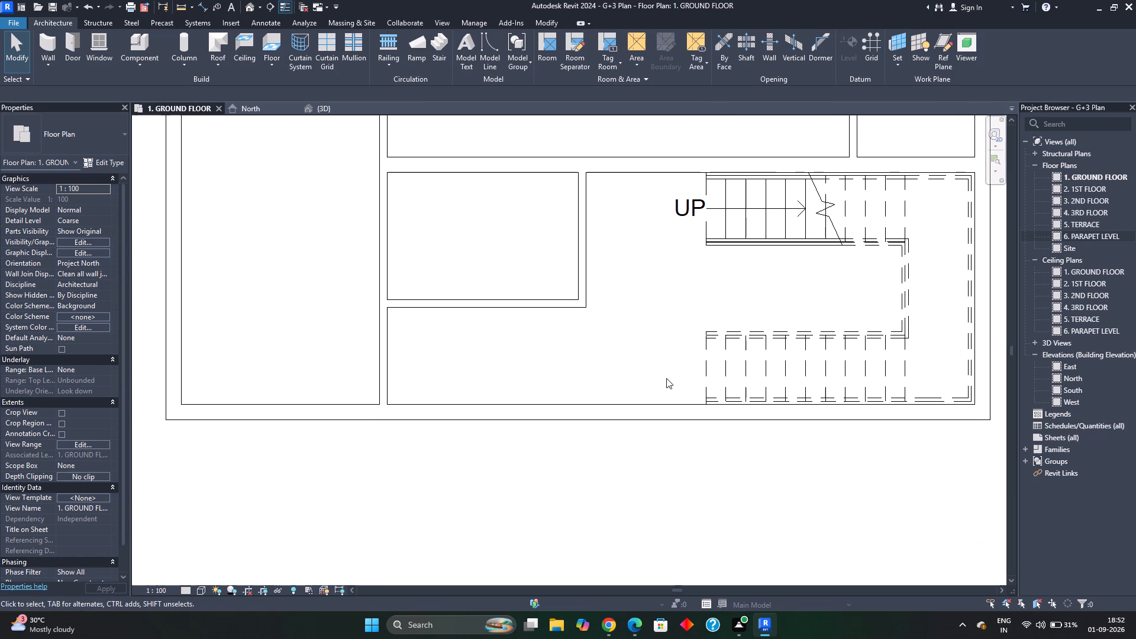
middle_drag(676, 337, 805, 343)
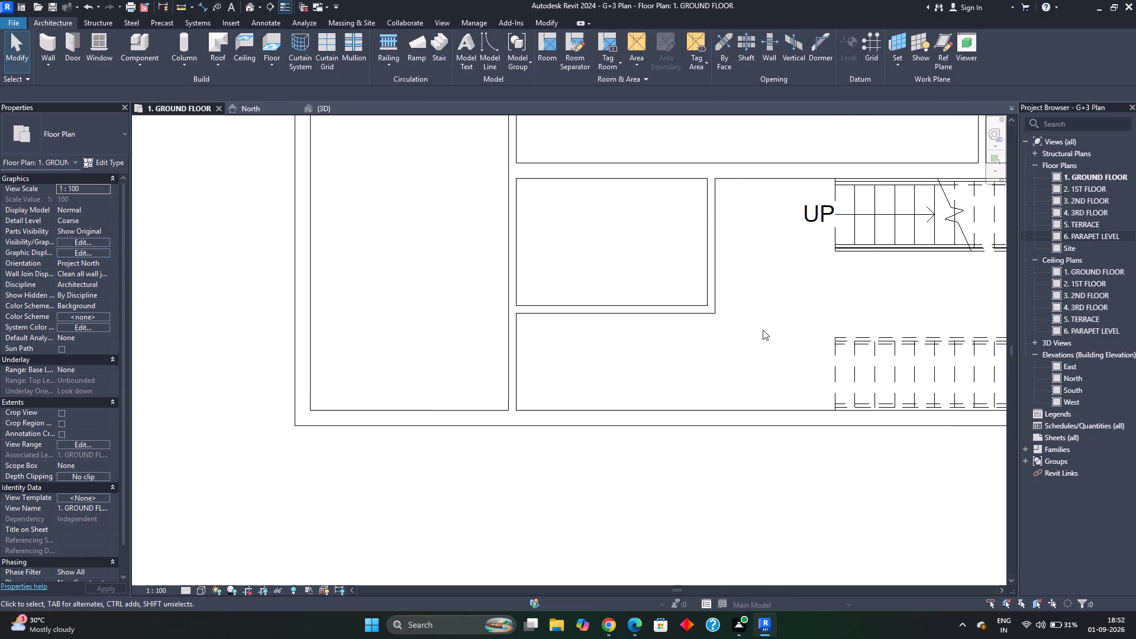
middle_drag(765, 340, 796, 369)
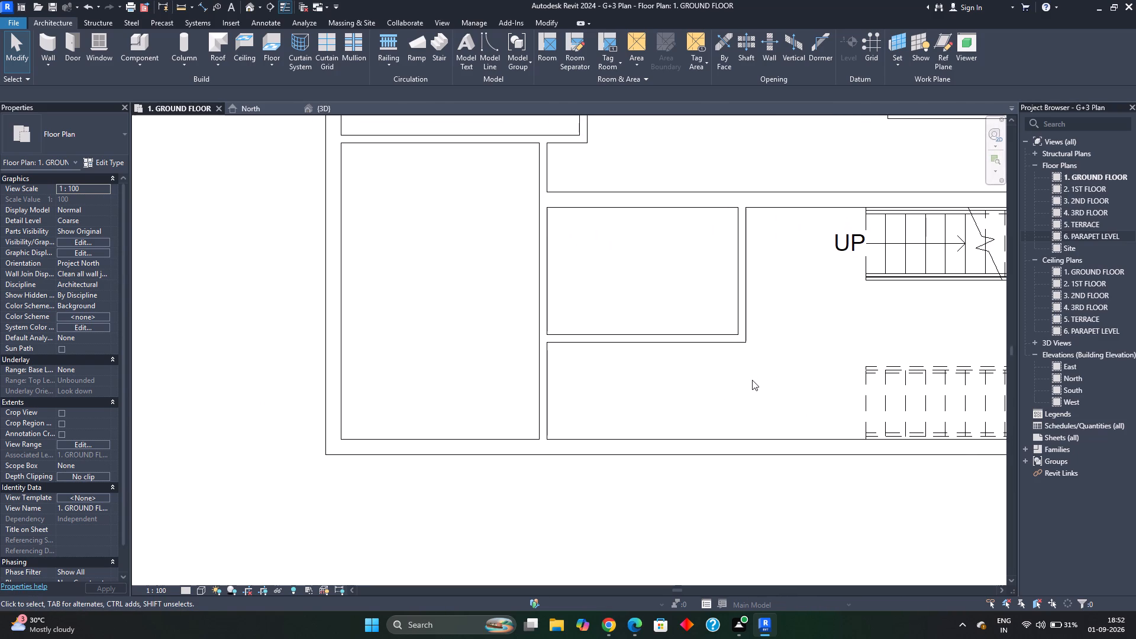
scroll(798, 282, down, 1)
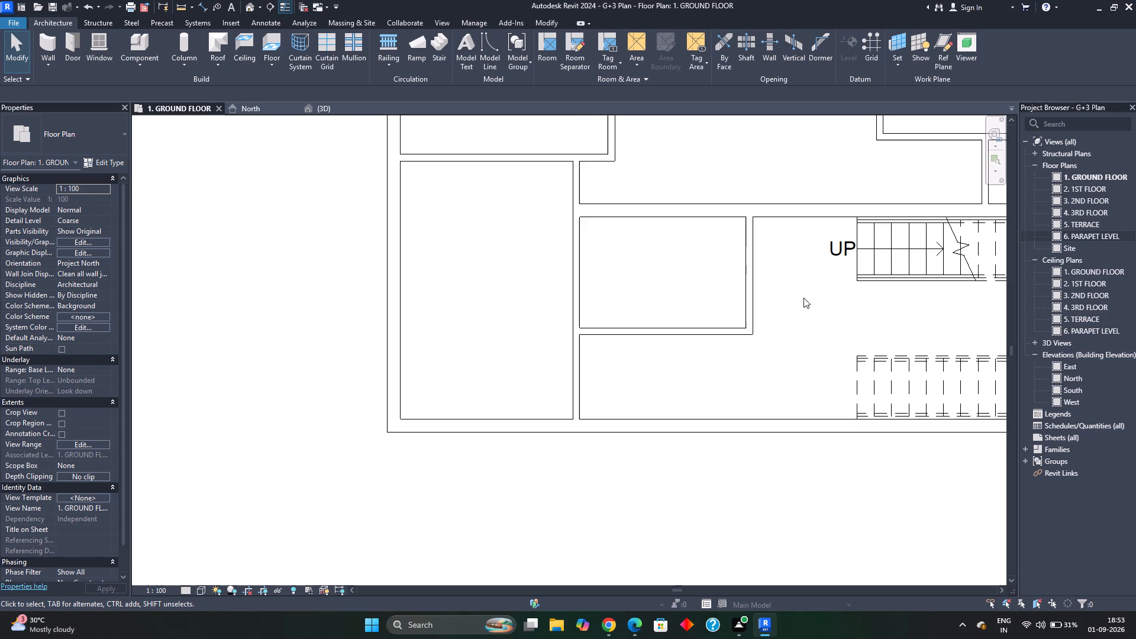
scroll(803, 298, down, 6)
middle_drag(799, 334, 735, 398)
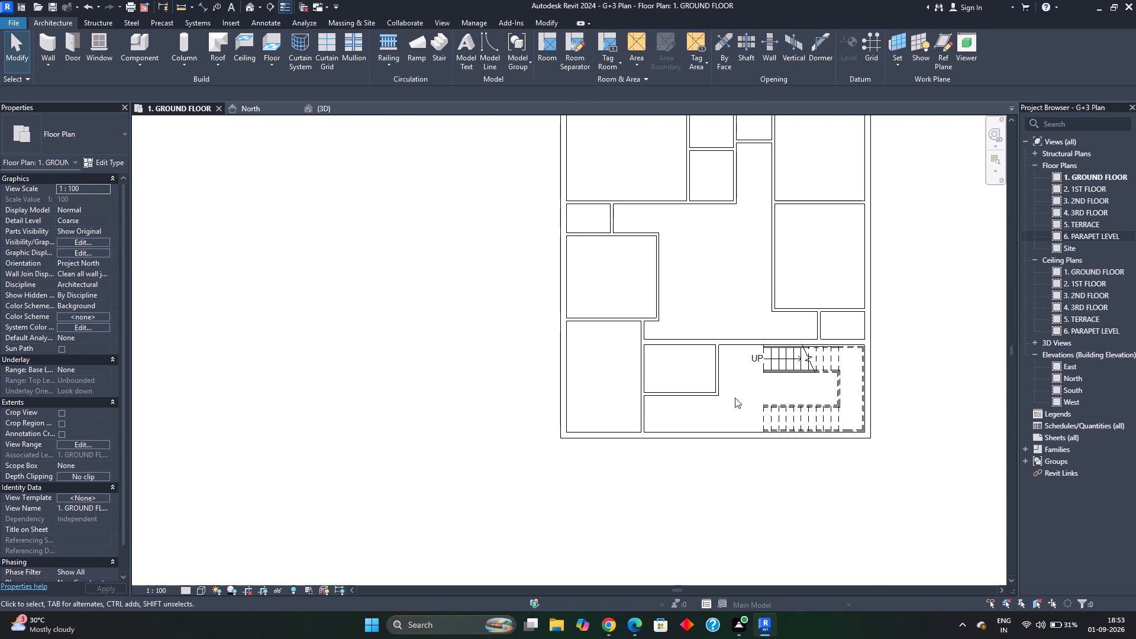
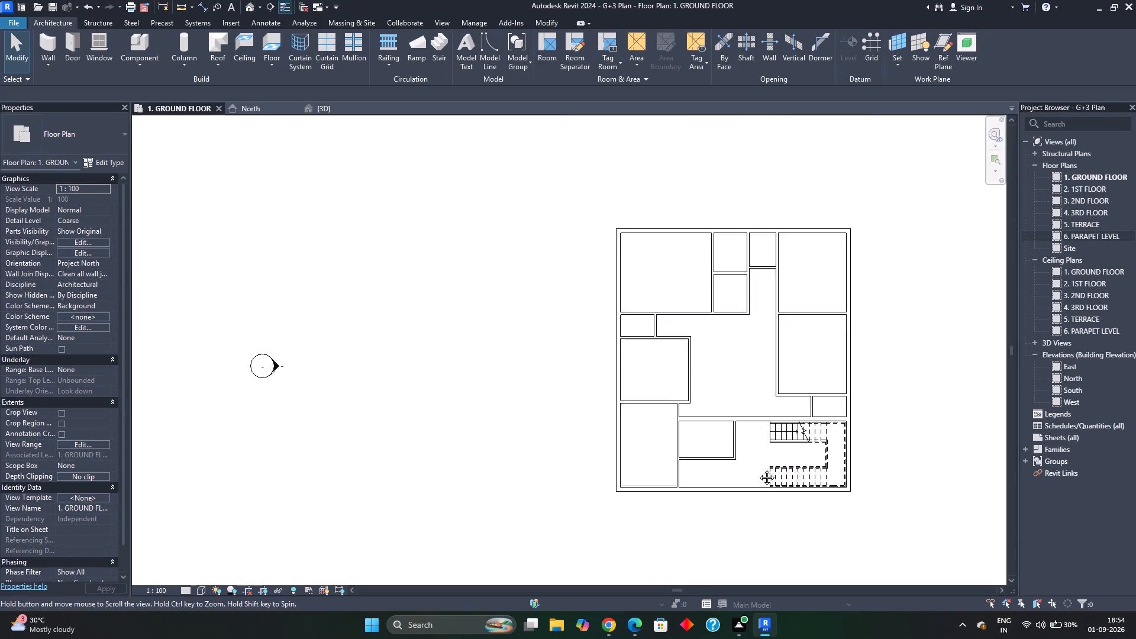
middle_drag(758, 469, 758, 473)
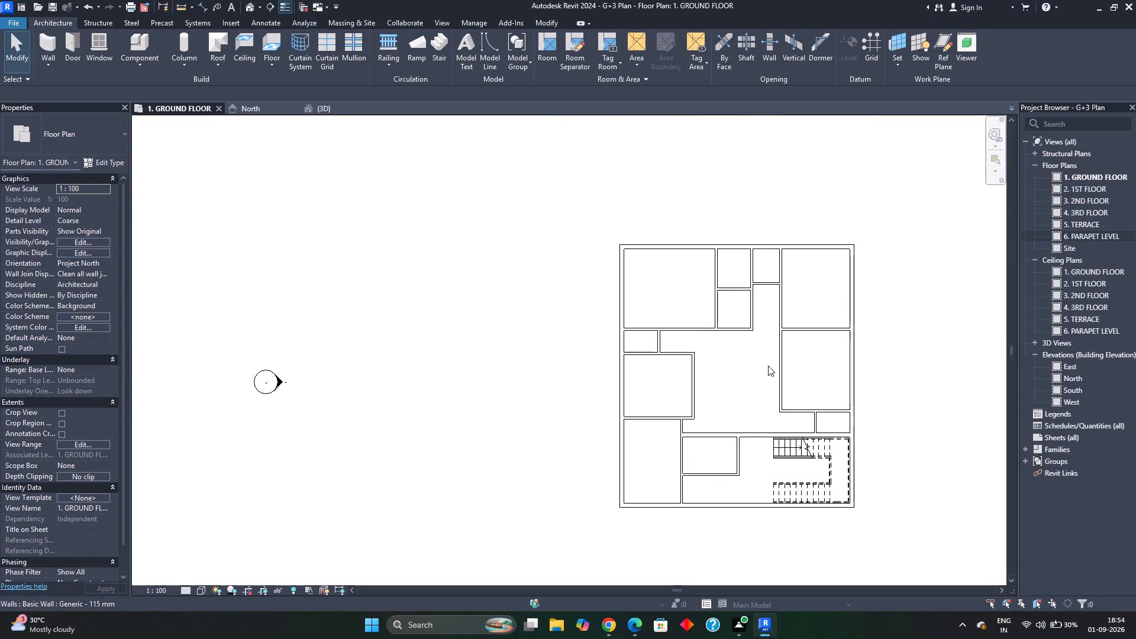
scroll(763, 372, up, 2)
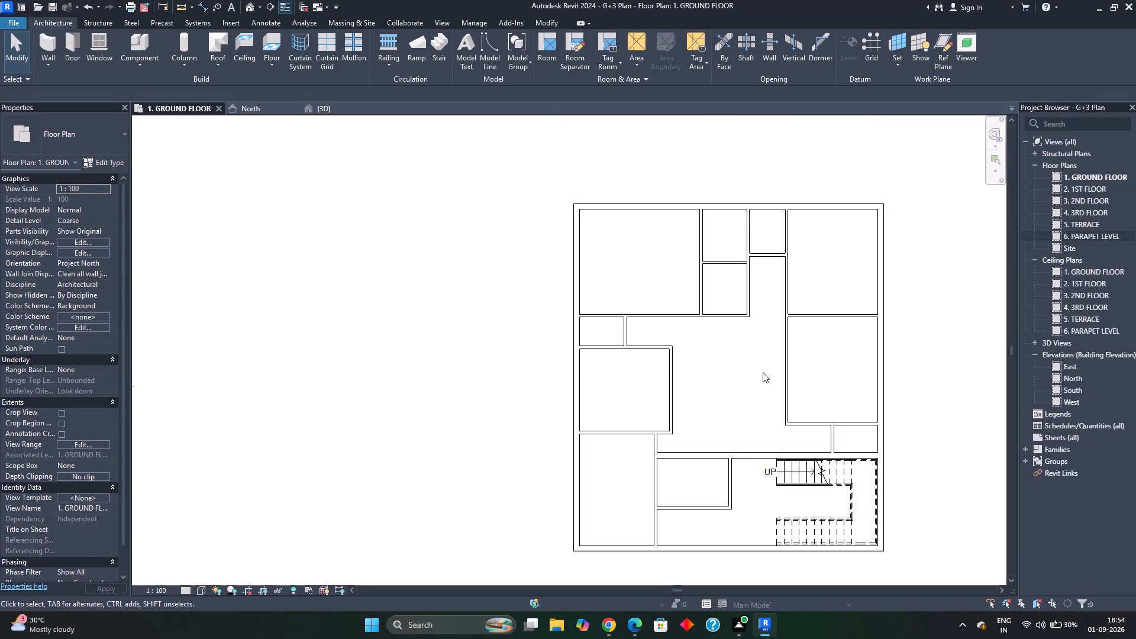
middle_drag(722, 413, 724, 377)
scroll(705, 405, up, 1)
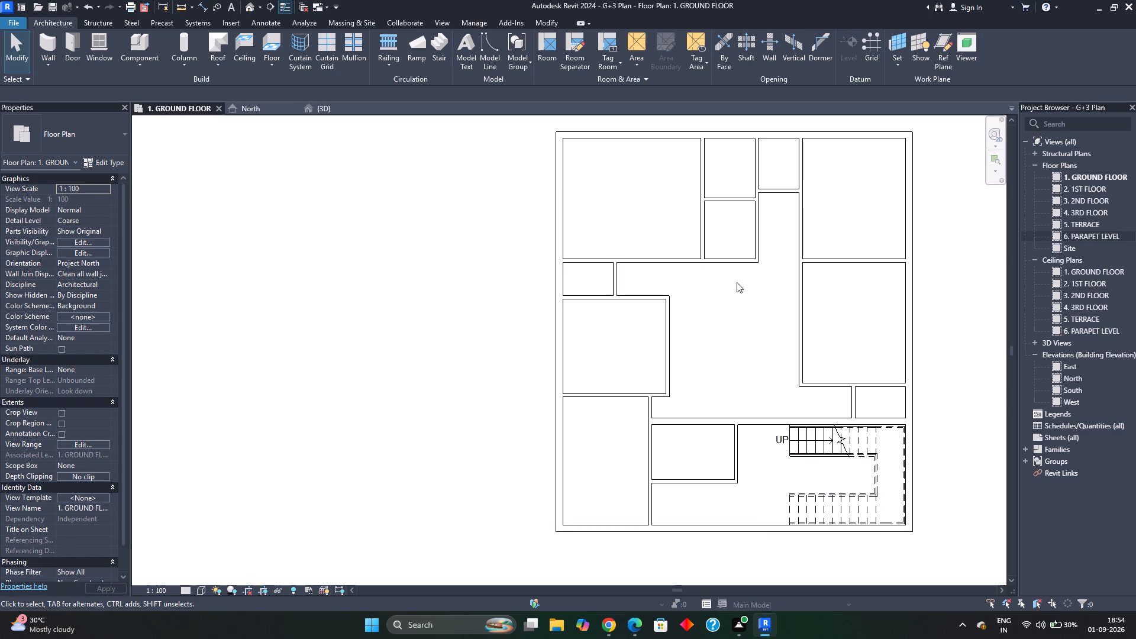
Filter the whole plan selection to walls only and set their top constraint to Up to level: 2. 1ST FLOOR.
scroll(765, 390, down, 3)
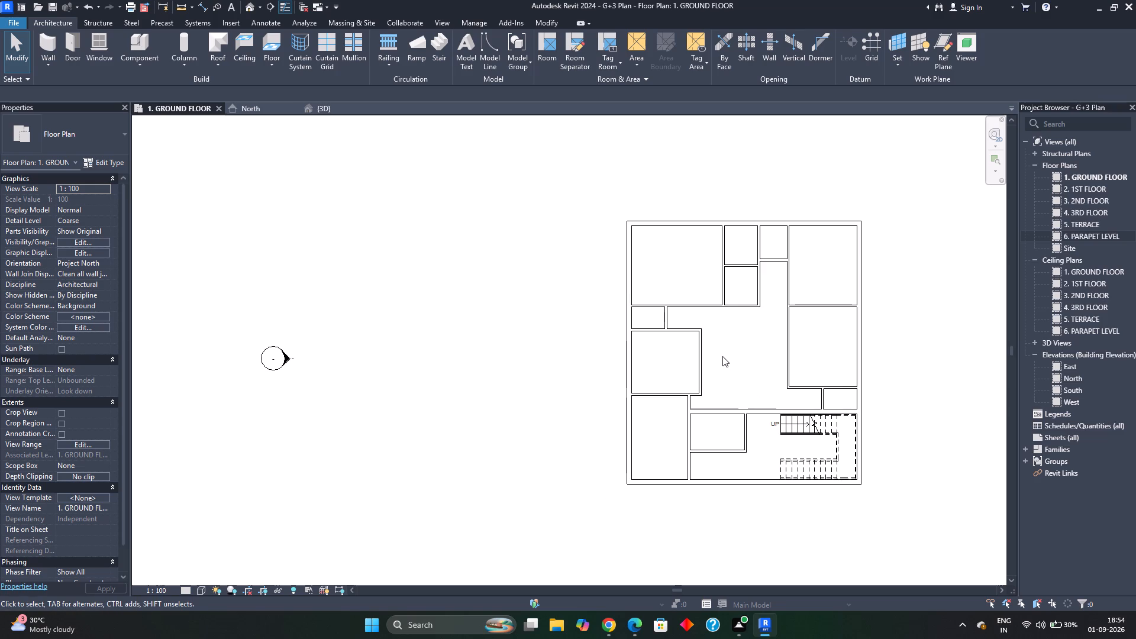
key(Escape)
key(Escape)
drag(596, 192, 885, 514)
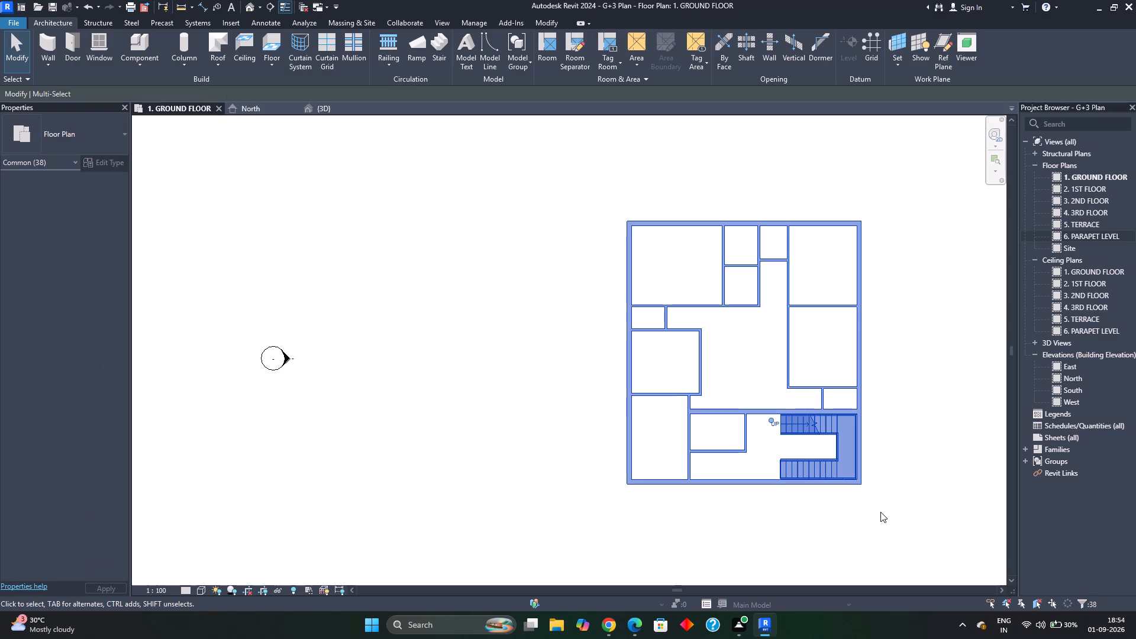
click(517, 53)
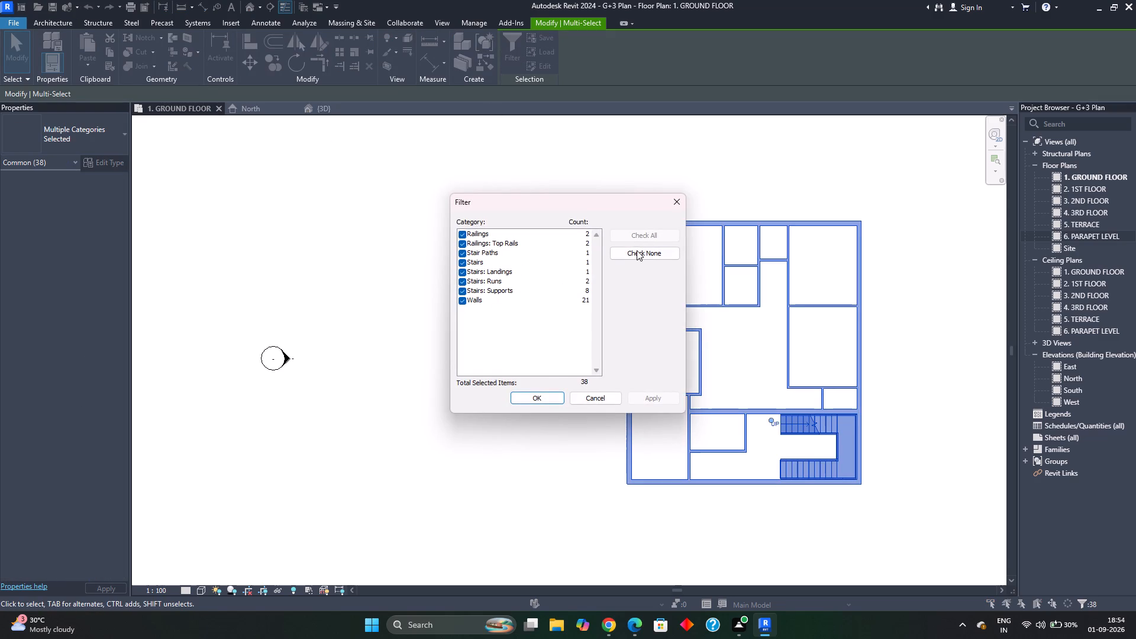
click(638, 250)
click(464, 299)
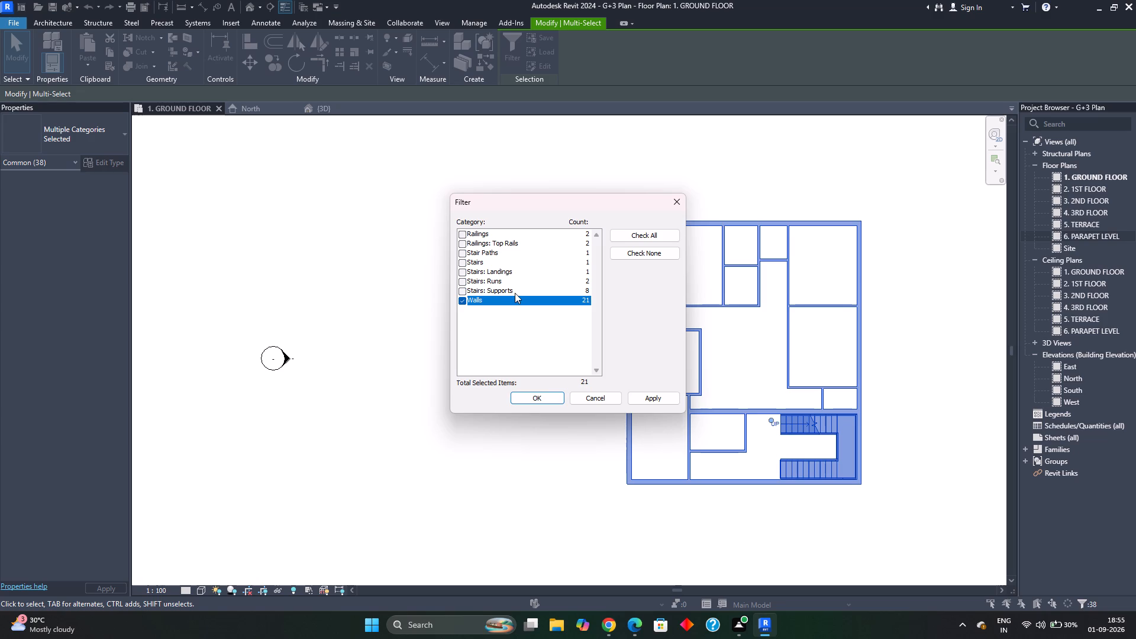
click(529, 397)
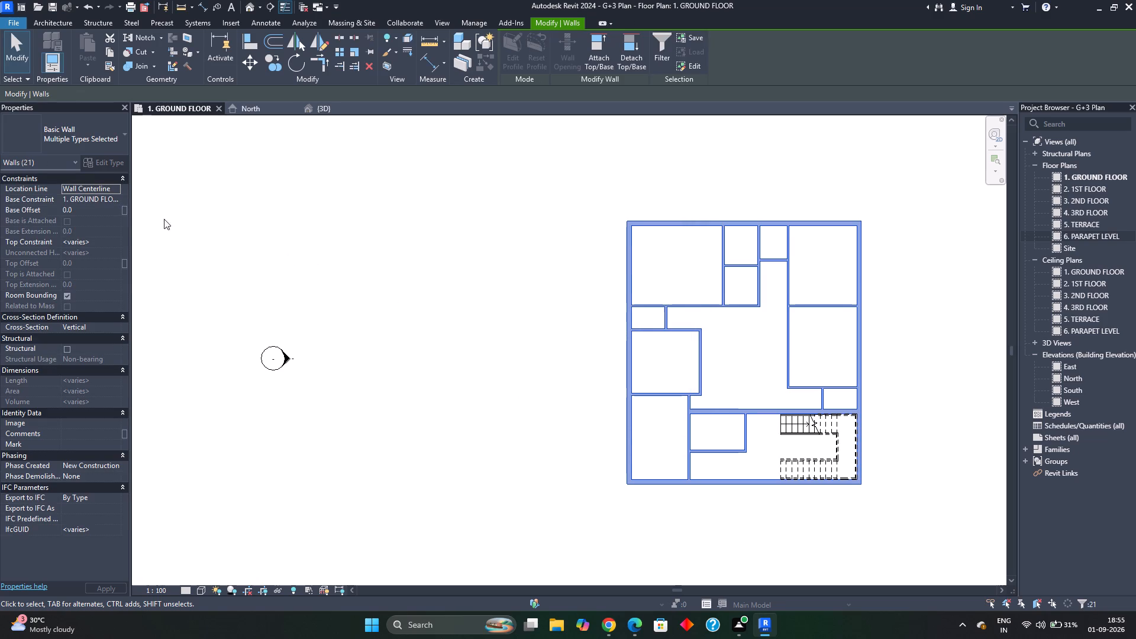
click(111, 240)
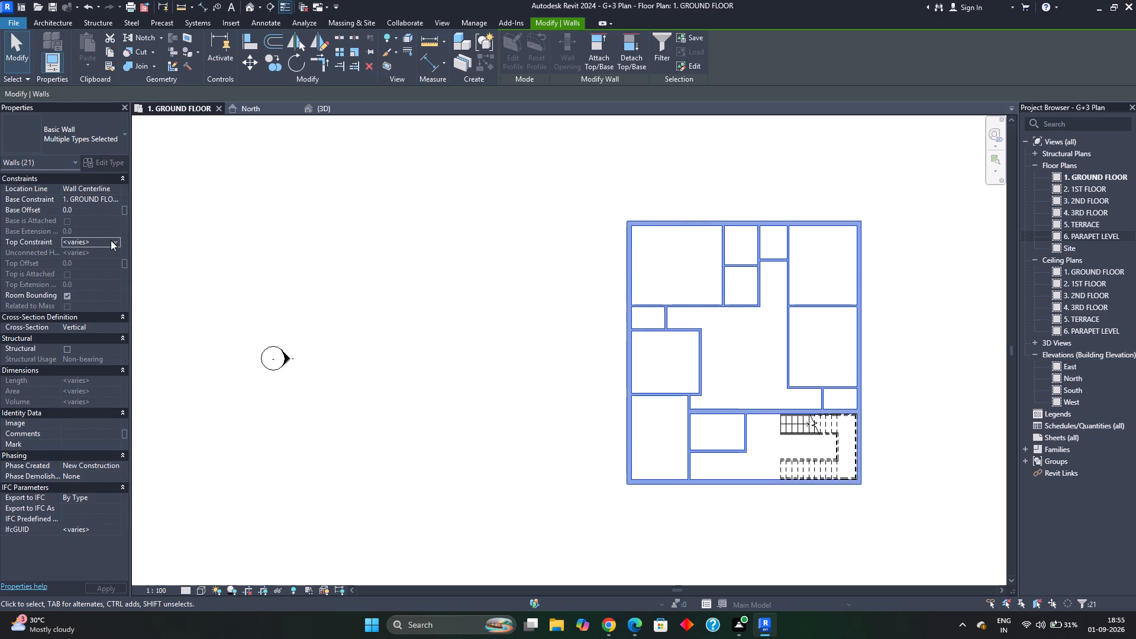
click(115, 238)
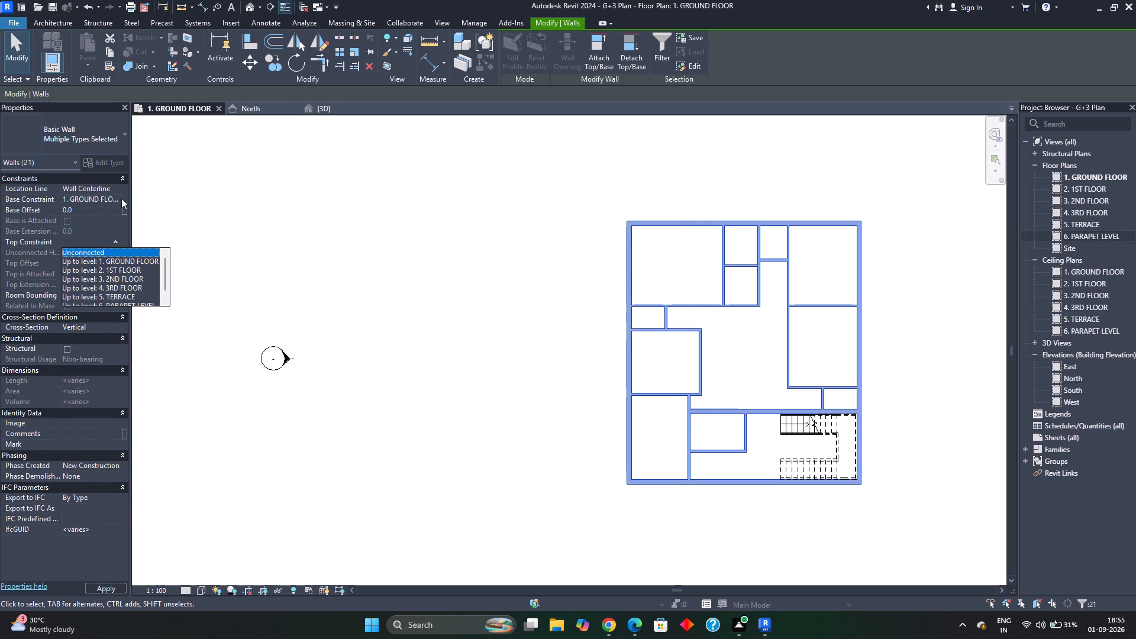
click(121, 197)
click(117, 240)
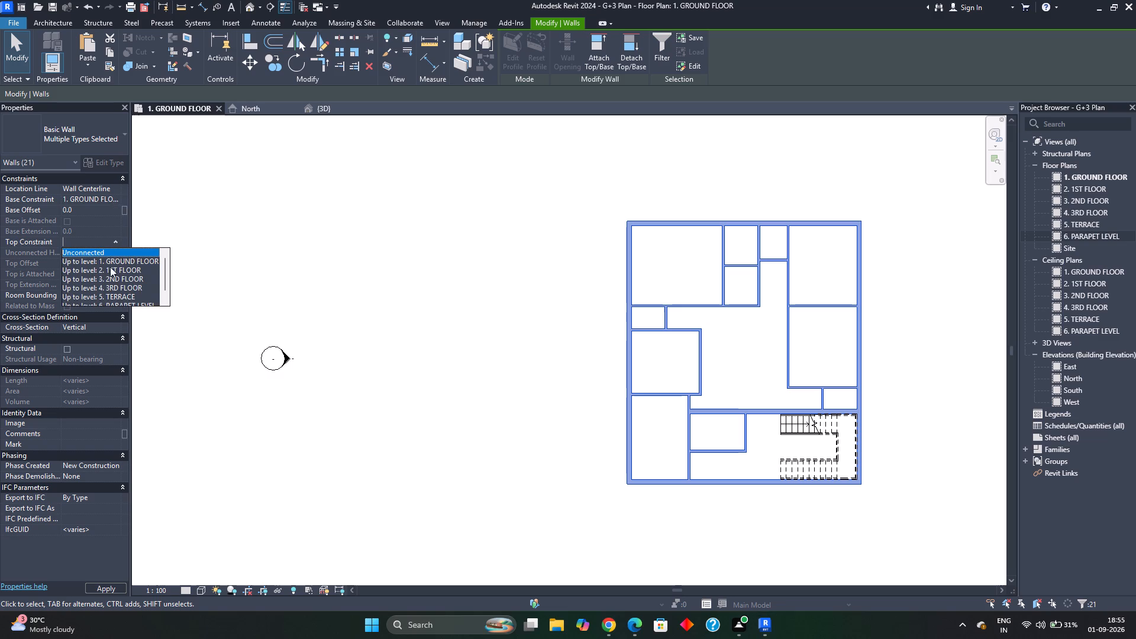
click(138, 267)
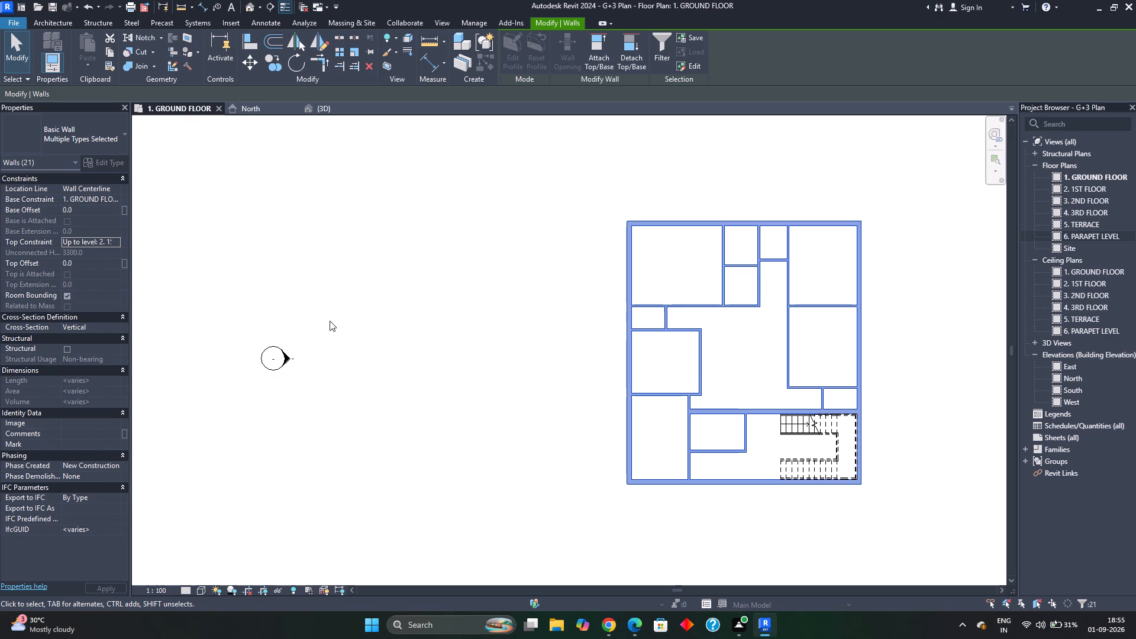
key(Escape)
Examine the ground floor wall heights and the stair with its railings in the 3D view.
scroll(616, 367, down, 2)
middle_drag(614, 362, 514, 313)
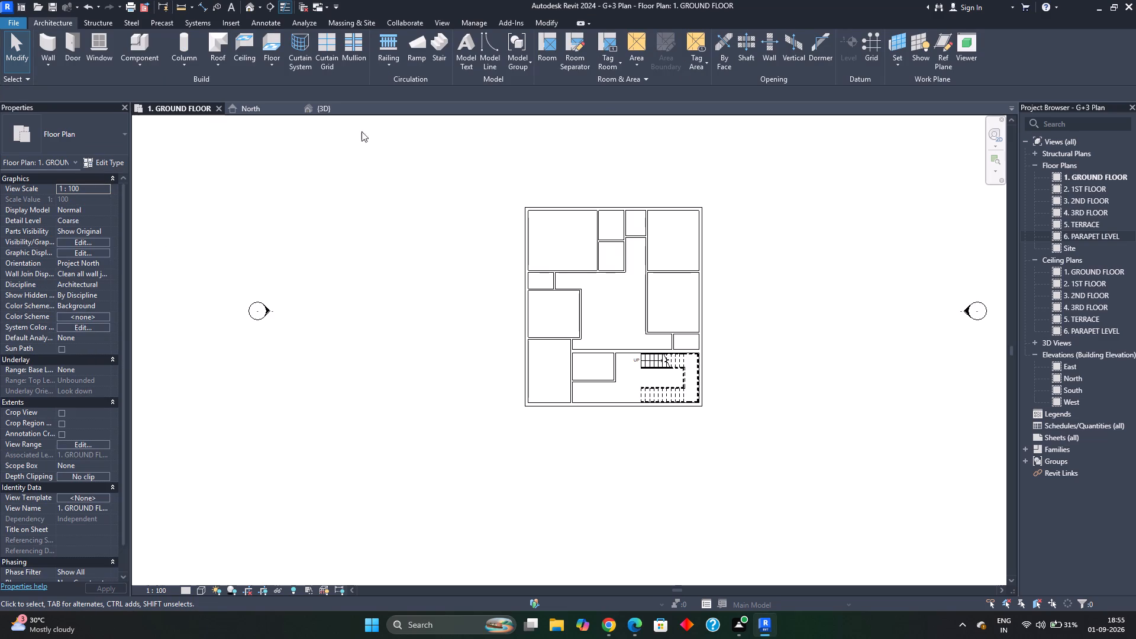
click(330, 106)
scroll(597, 424, down, 4)
key(Escape)
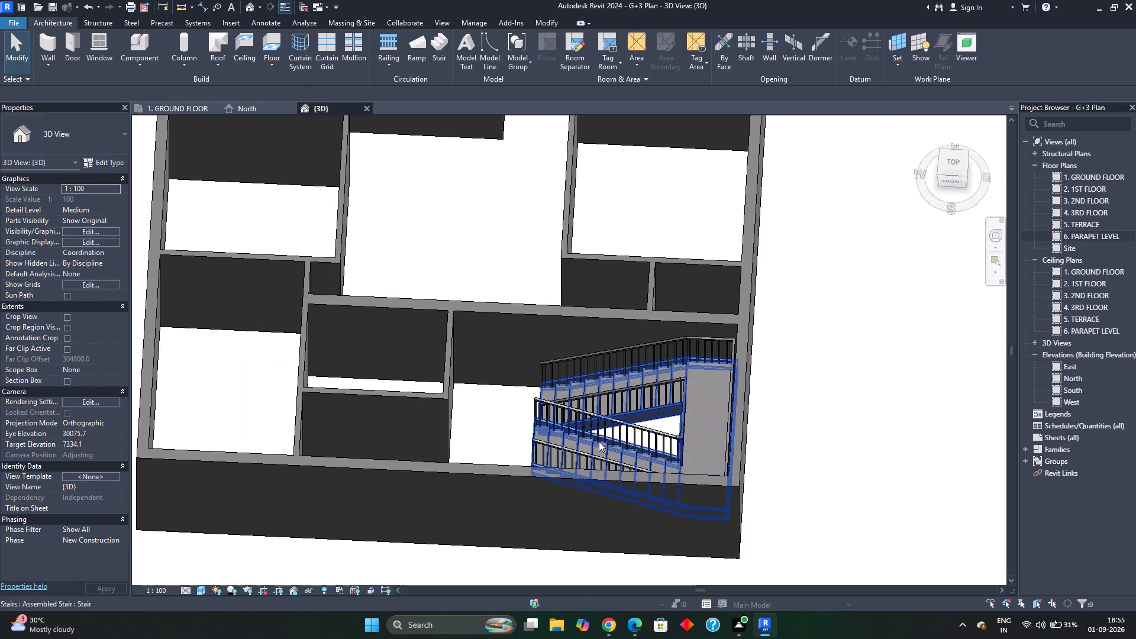
shift+middle_drag(599, 441, 514, 271)
scroll(522, 402, up, 2)
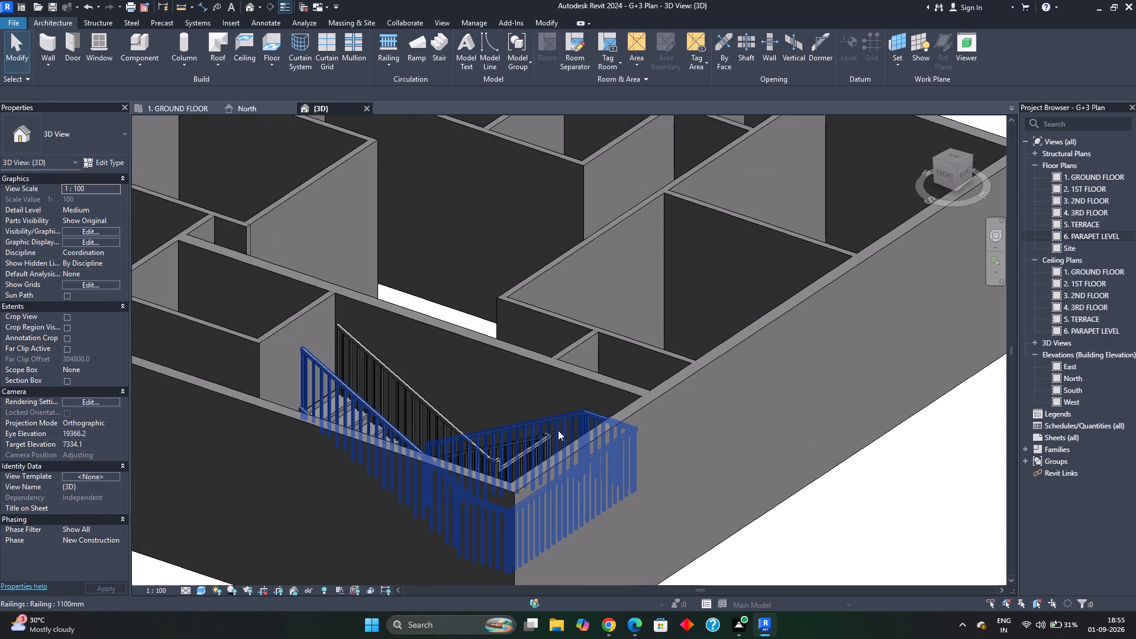
scroll(558, 434, down, 3)
shift+middle_drag(559, 442, 556, 473)
scroll(576, 453, up, 2)
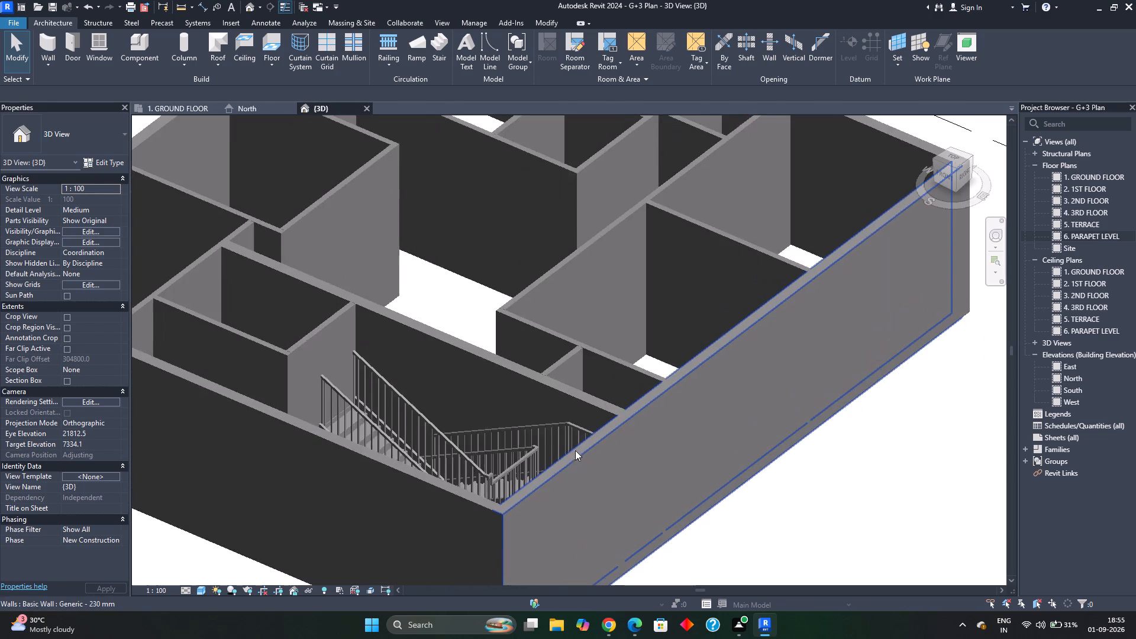
key(Escape)
scroll(576, 448, down, 6)
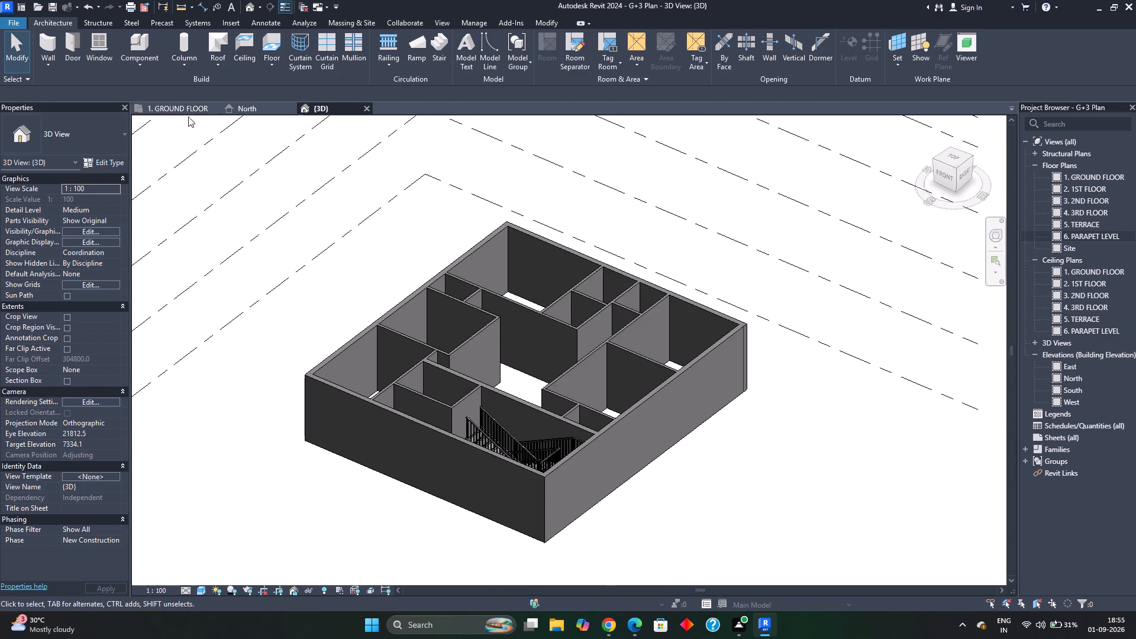
On the ground floor plan, offset copies of the four 230 mm exterior walls outward by 10' to enclose the building.
click(188, 108)
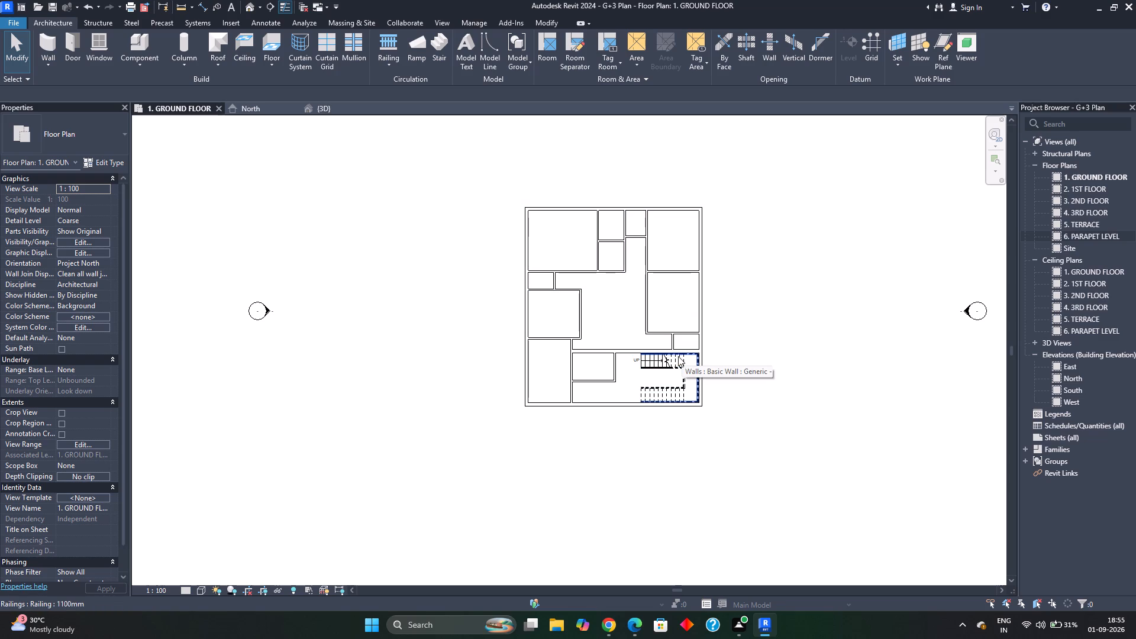
text(wa)
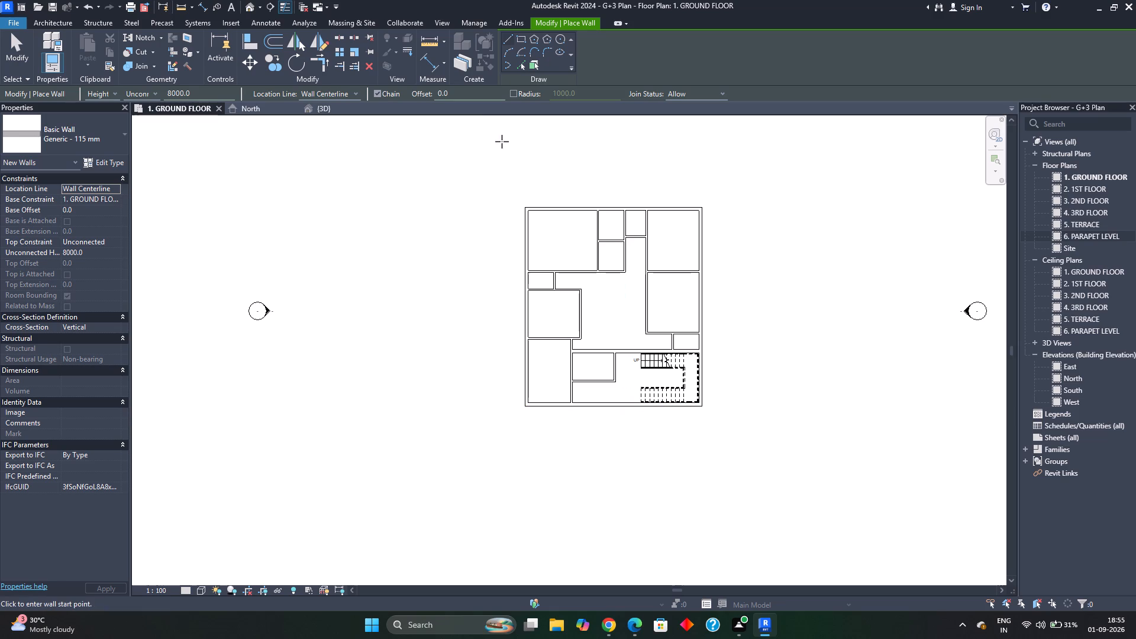
click(279, 39)
scroll(589, 402, up, 1)
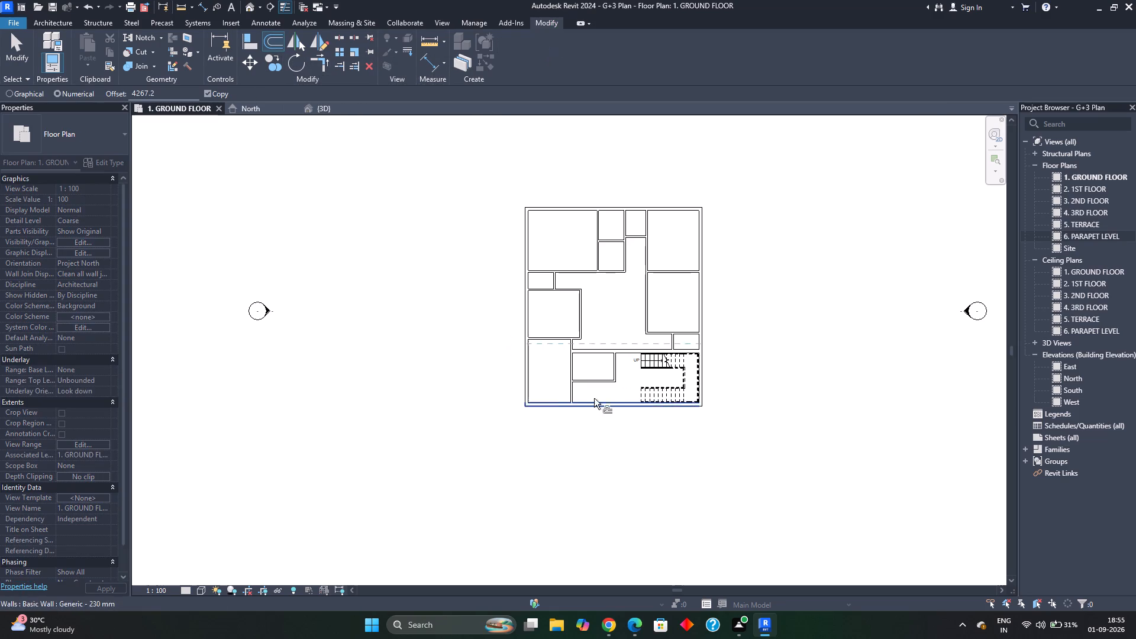
scroll(594, 398, up, 1)
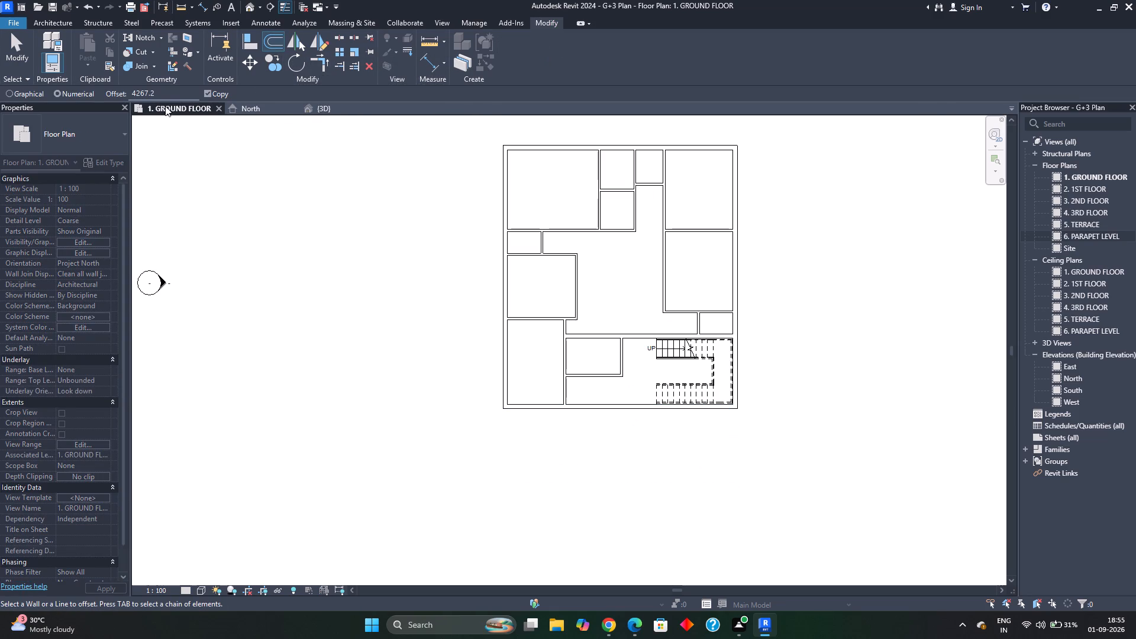
drag(172, 93, 129, 95)
text(10)
key(apostrophe)
key(Return)
click(588, 411)
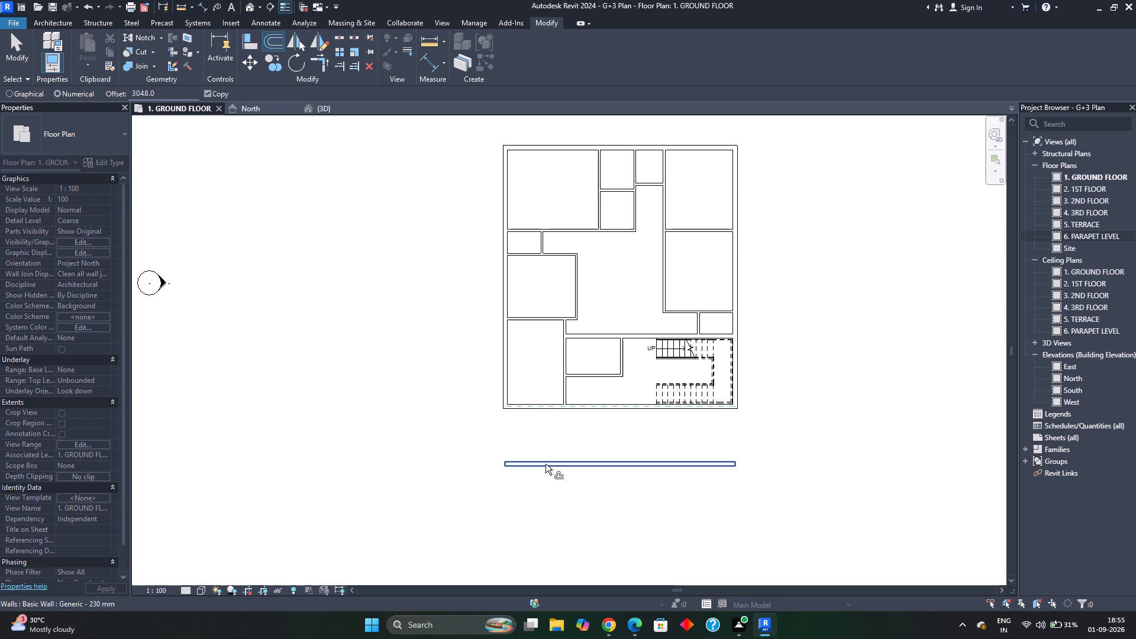
click(502, 385)
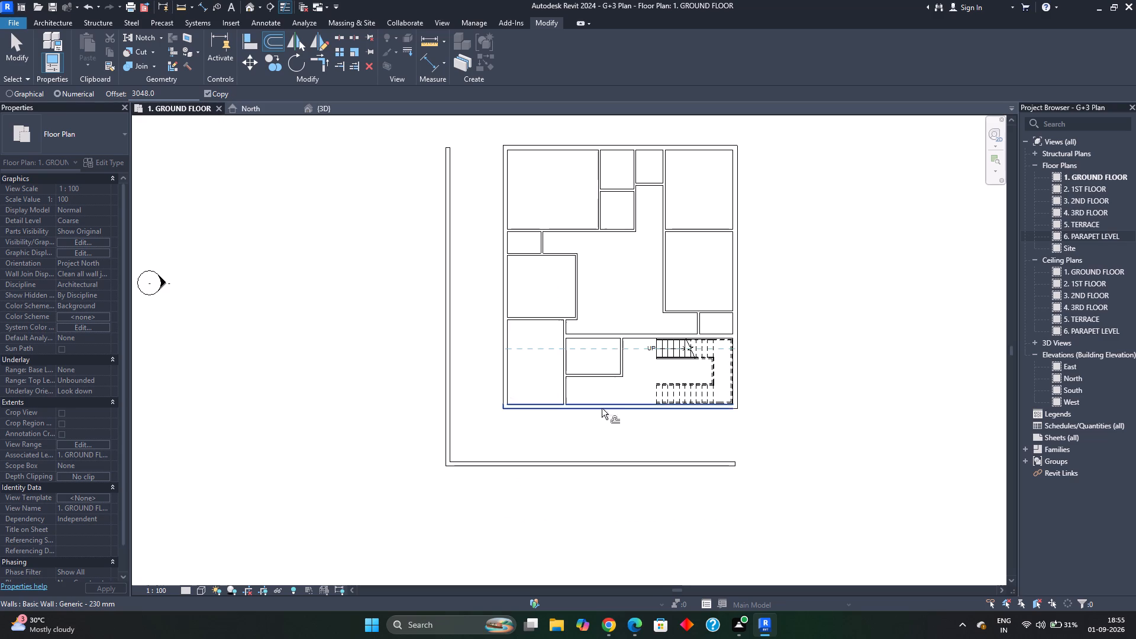
click(740, 390)
middle_drag(782, 322, 793, 433)
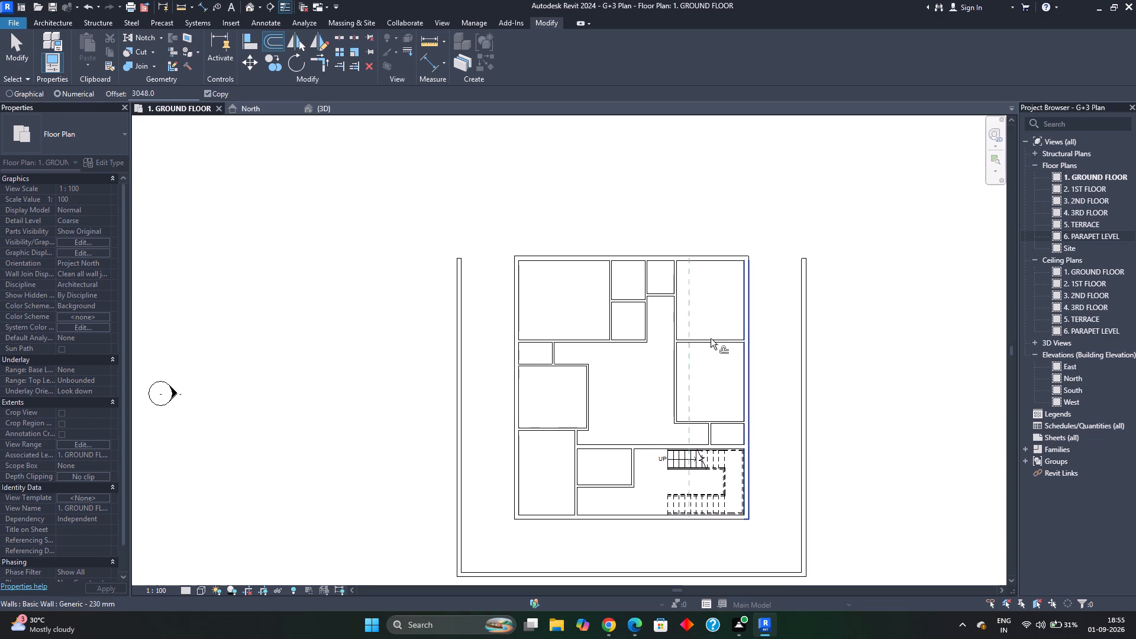
click(699, 256)
key(Escape)
Examine the outer wall enclosure and its spacing around the building on the ground floor plan.
scroll(698, 294, down, 2)
middle_drag(708, 357, 709, 352)
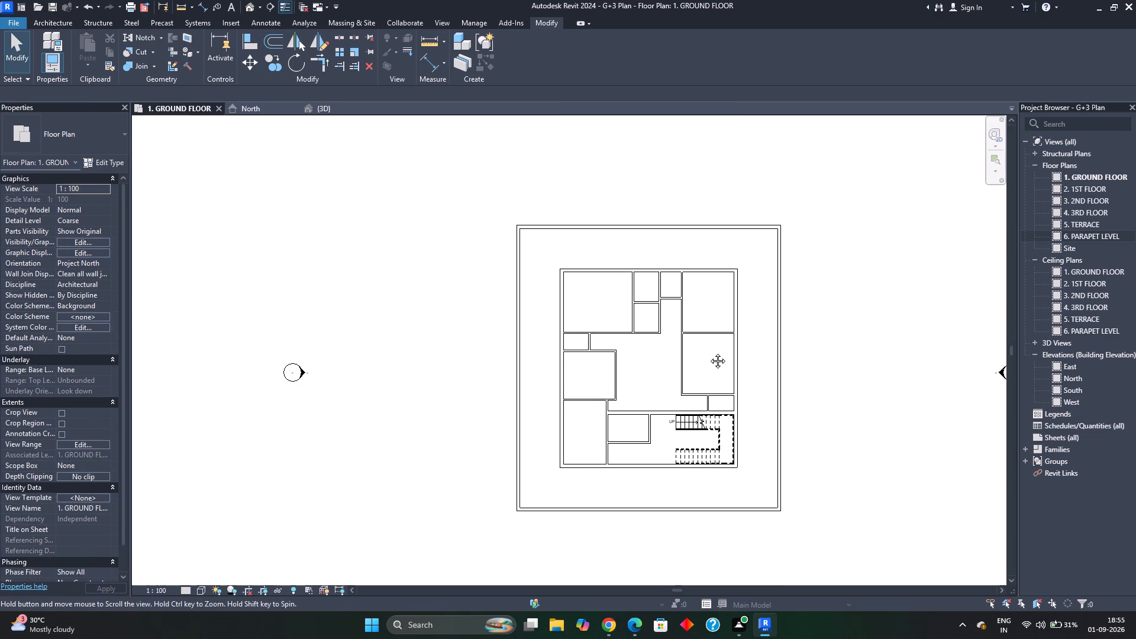
middle_drag(709, 352, 715, 277)
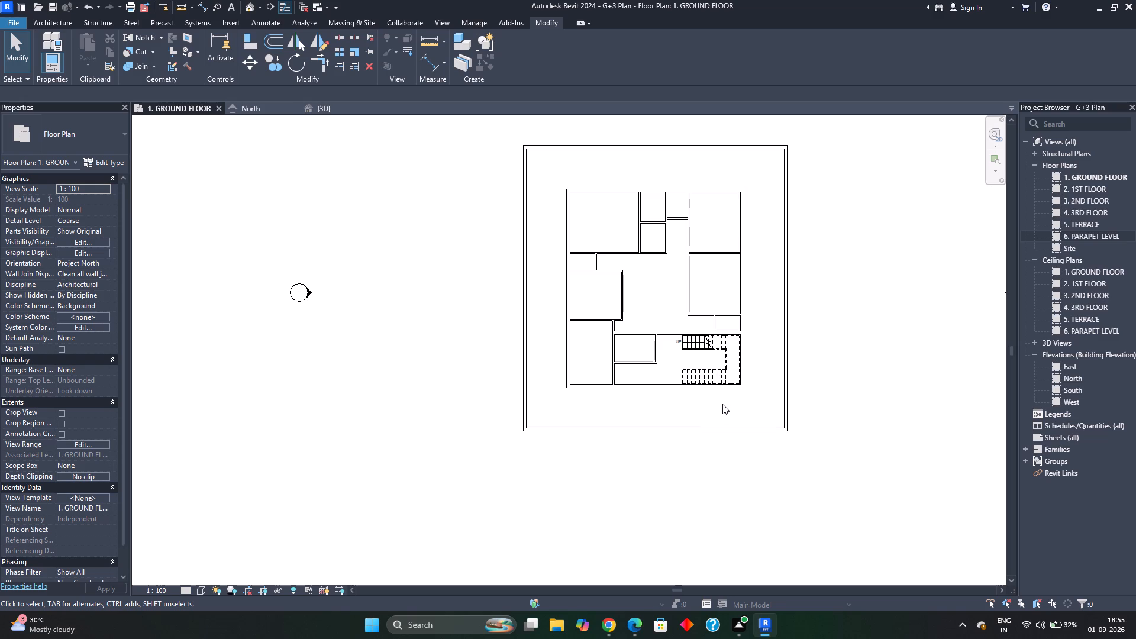
scroll(717, 417, up, 2)
middle_drag(717, 417, 738, 441)
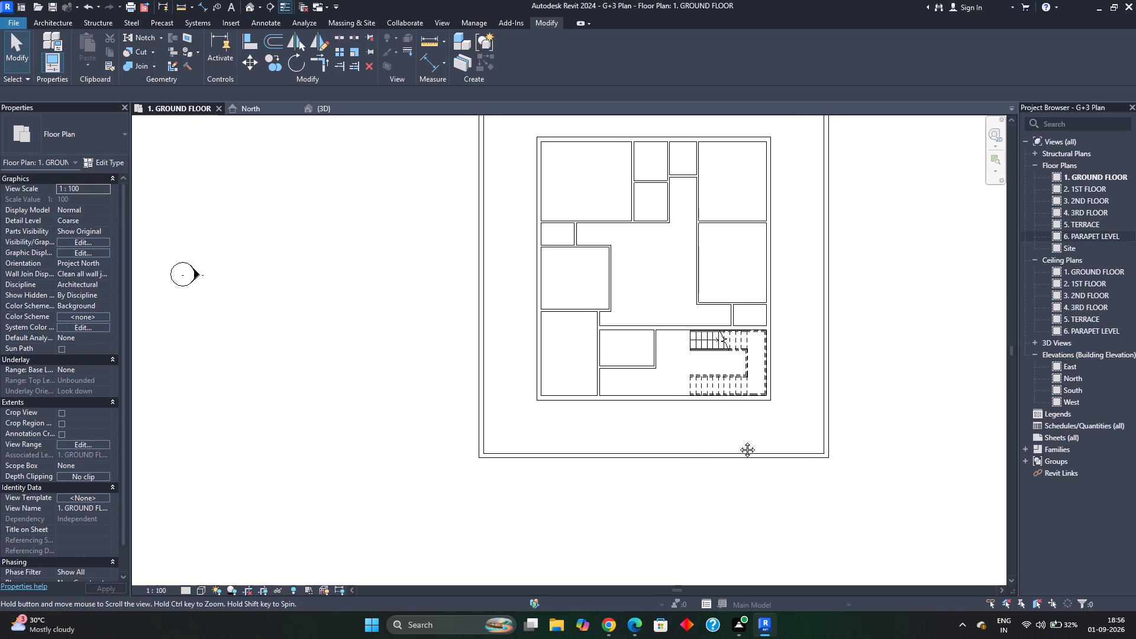
middle_drag(738, 441, 745, 454)
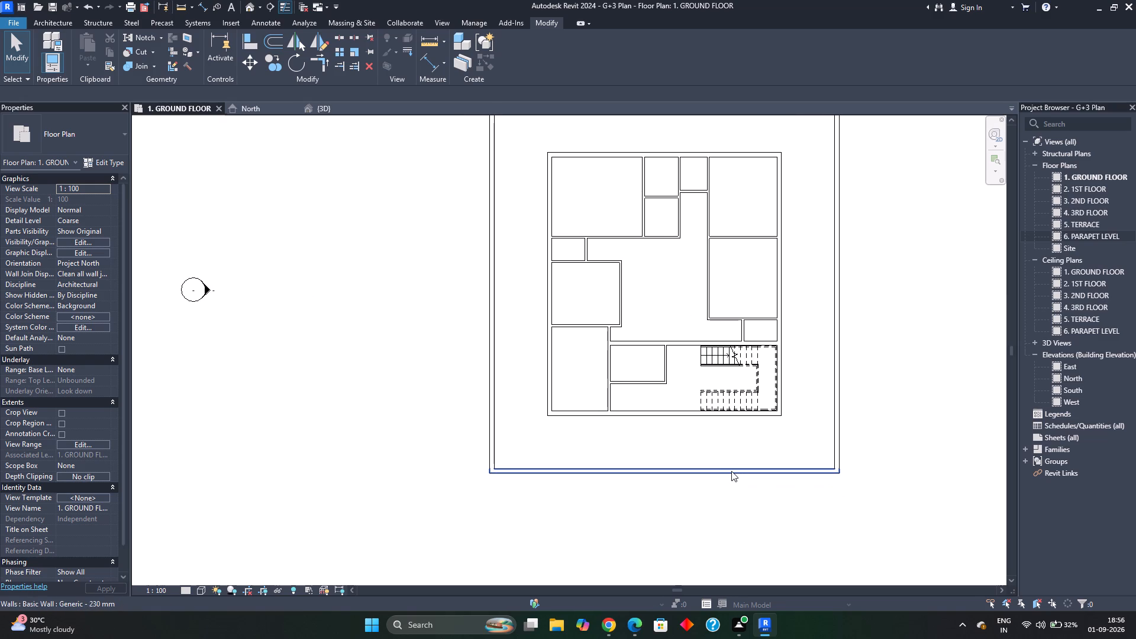
scroll(741, 461, down, 3)
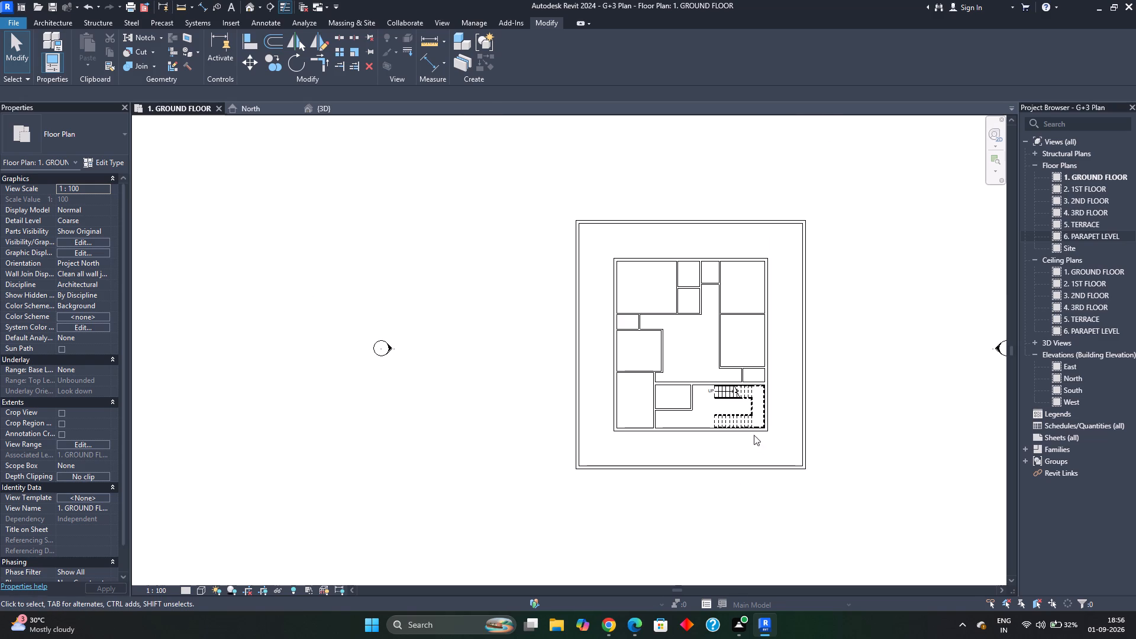
key(Escape)
key(Escape)
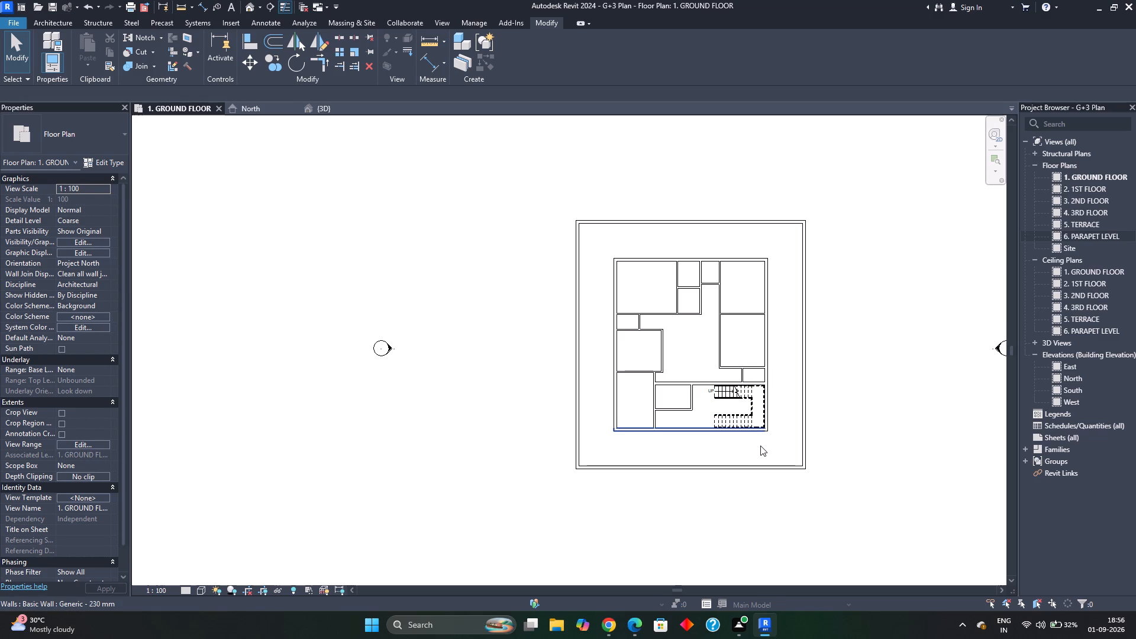
scroll(728, 472, down, 3)
middle_drag(730, 475, 738, 477)
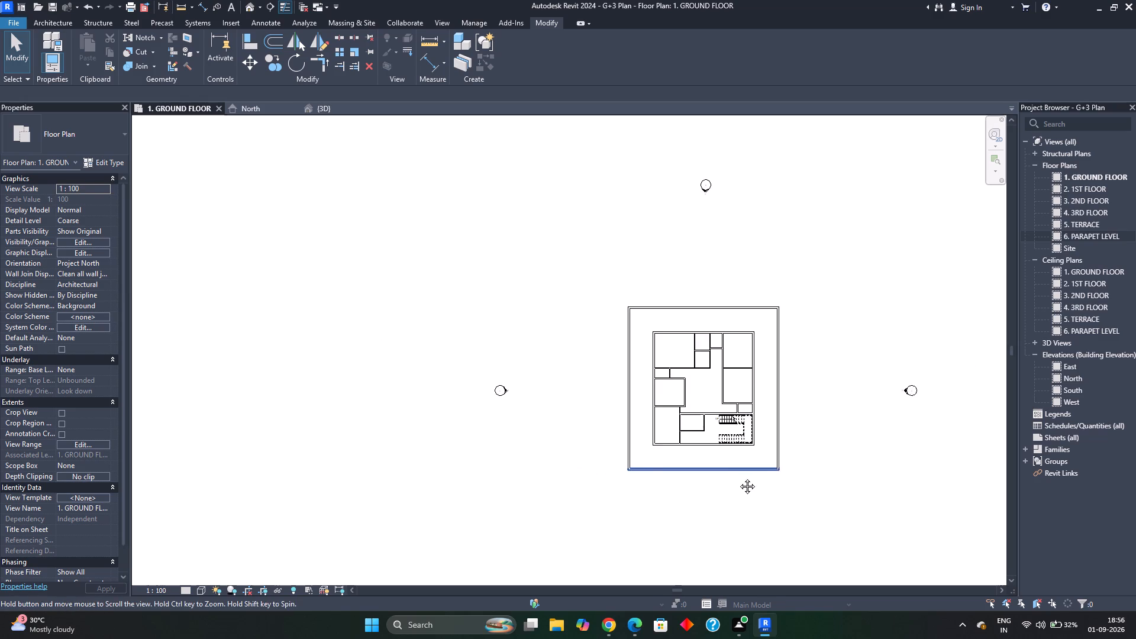
Examine the outer wall enclosure around the building on the ground floor plan and in the 3D view.
middle_drag(738, 477, 751, 479)
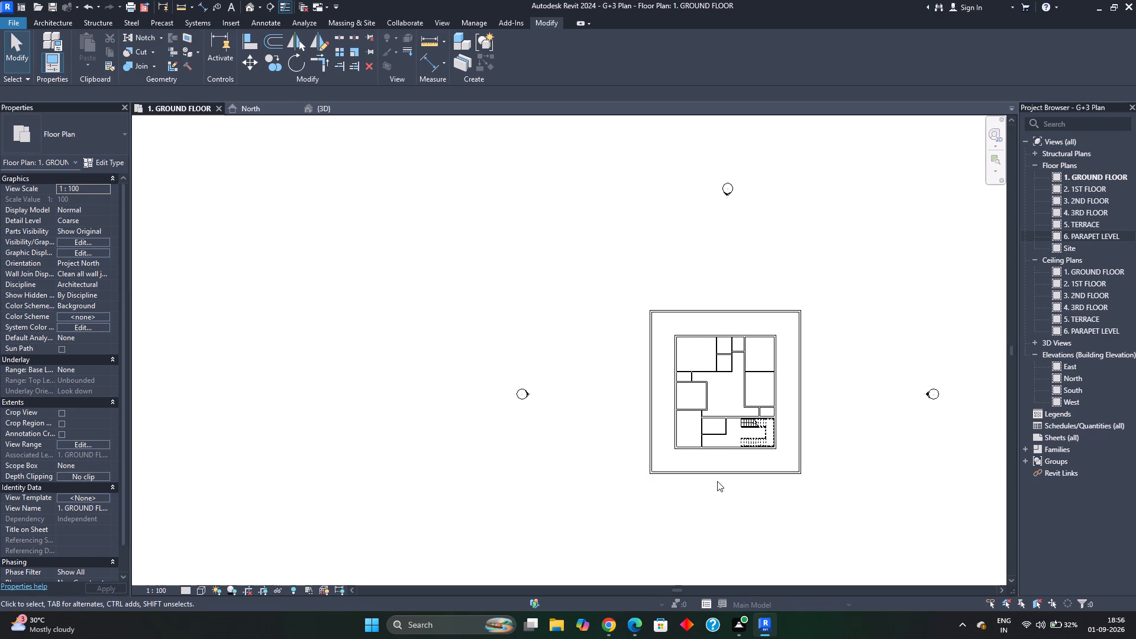
scroll(712, 474, up, 4)
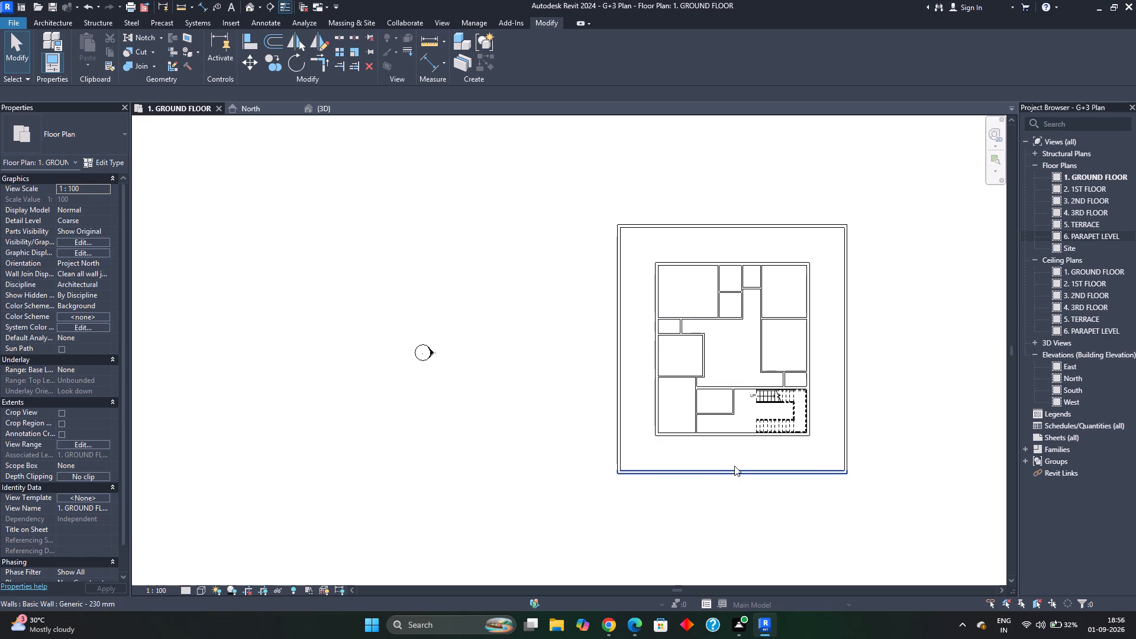
scroll(734, 466, up, 1)
scroll(823, 455, up, 3)
key(Escape)
key(Escape)
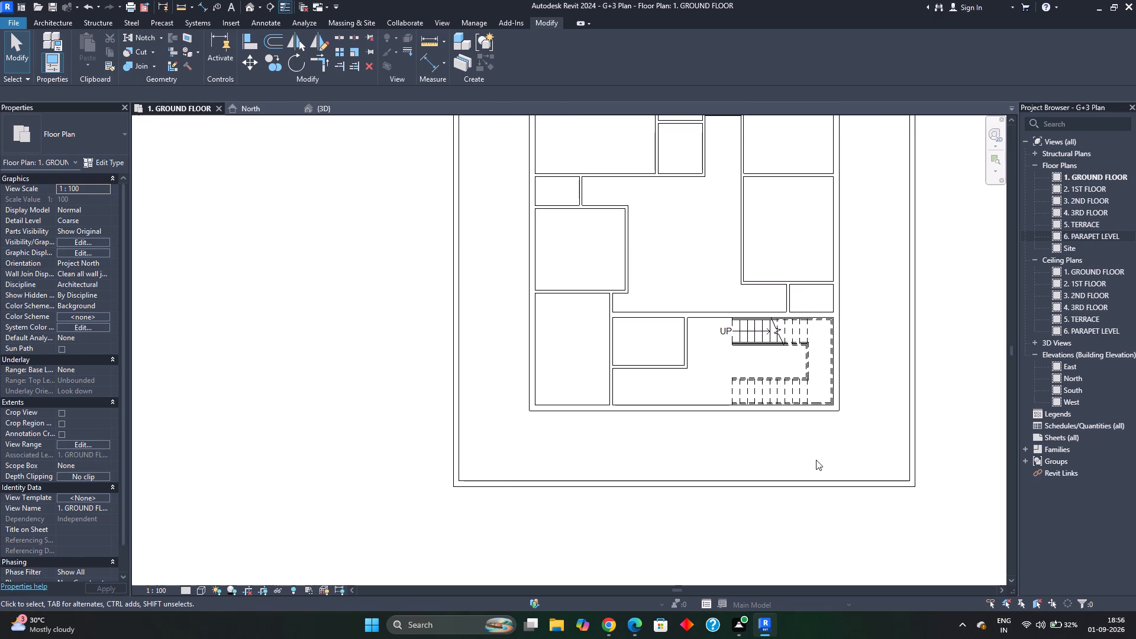
scroll(787, 456, down, 3)
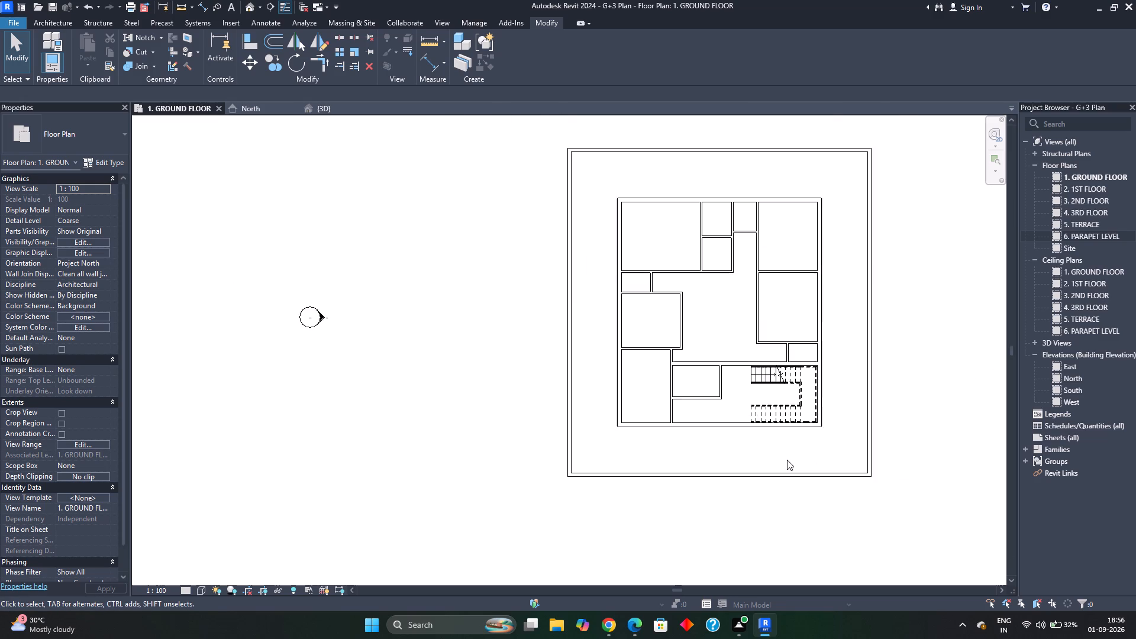
scroll(789, 461, down, 2)
middle_drag(790, 471, 786, 493)
key(Escape)
key(Escape)
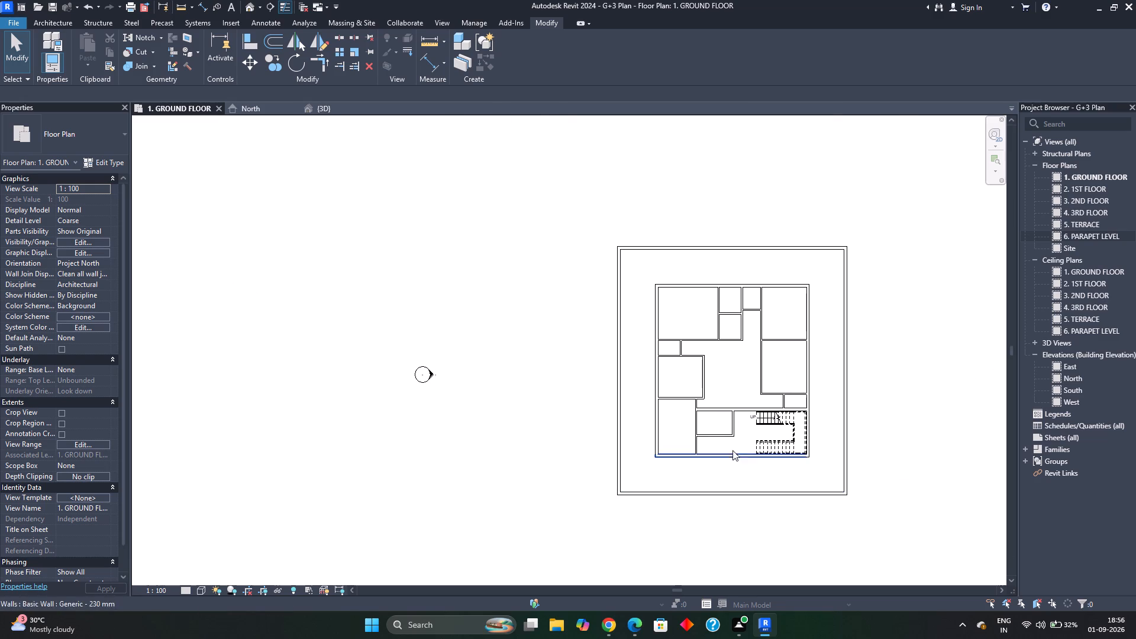
key(Escape)
scroll(721, 466, up, 3)
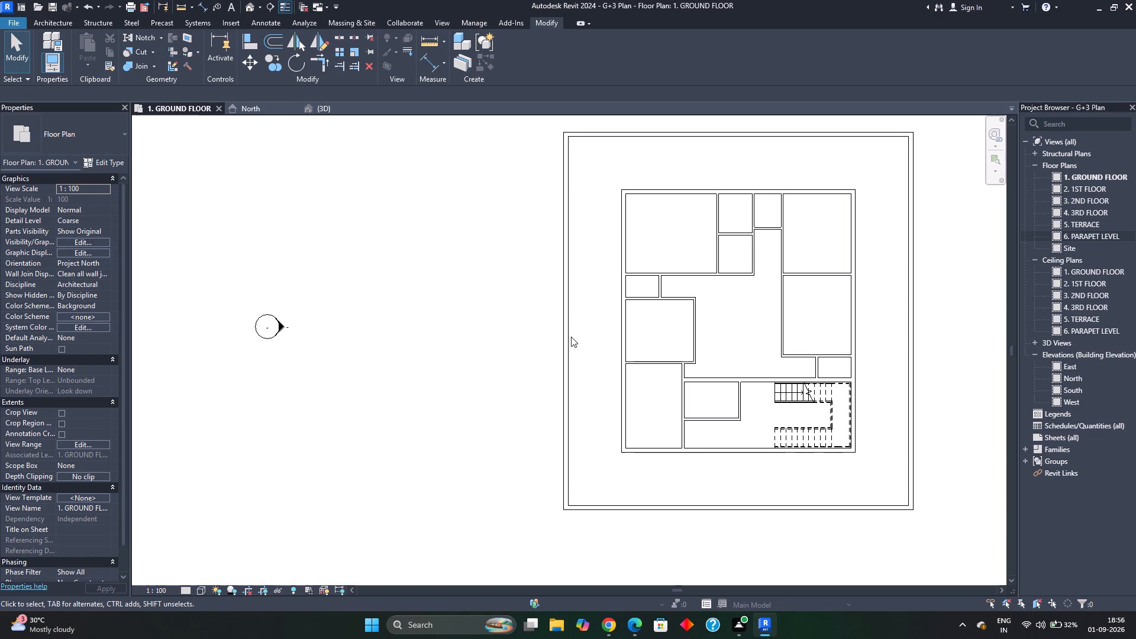
click(318, 113)
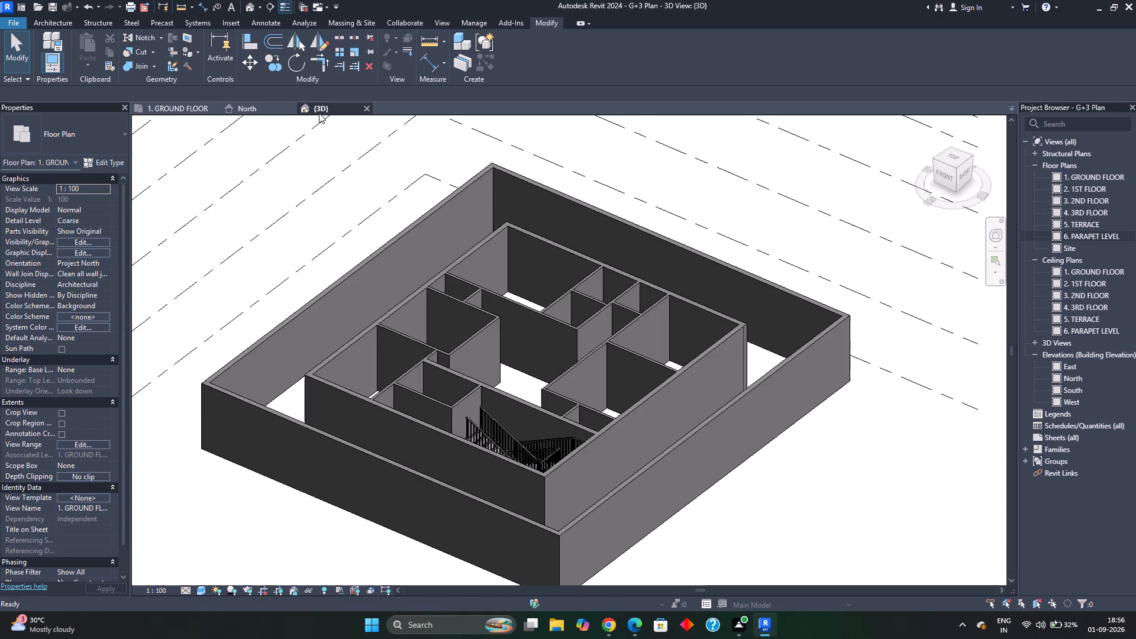
key(Escape)
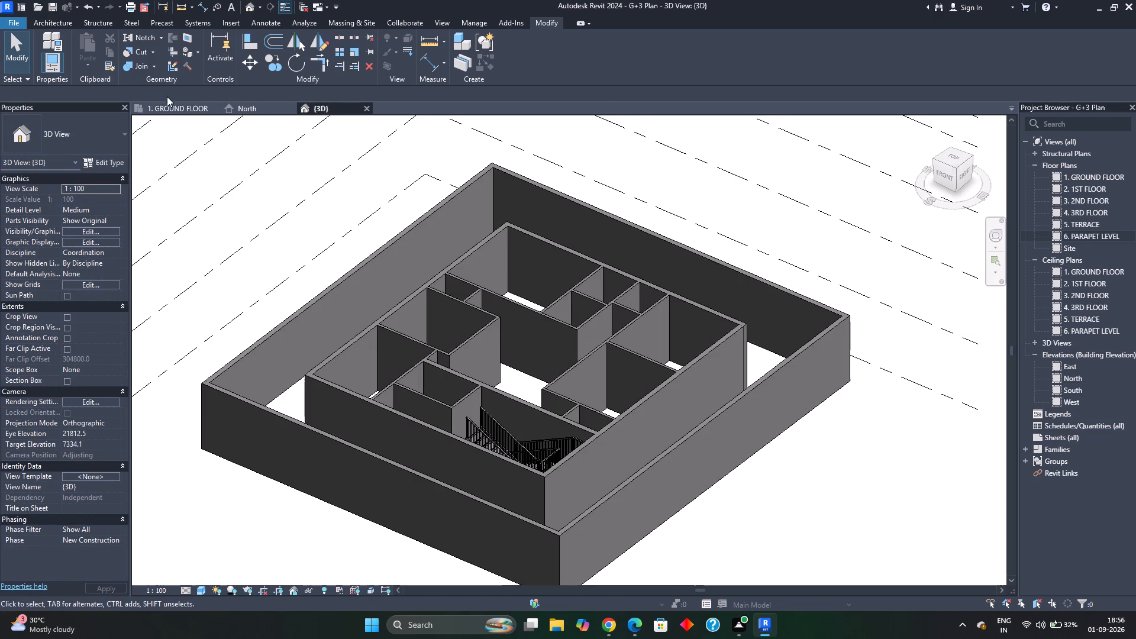
On the ground floor plan, start a Generic 150mm structural floor and sketch a 12422 by 13946 mm rectangular boundary along the building's exterior wall faces.
click(164, 111)
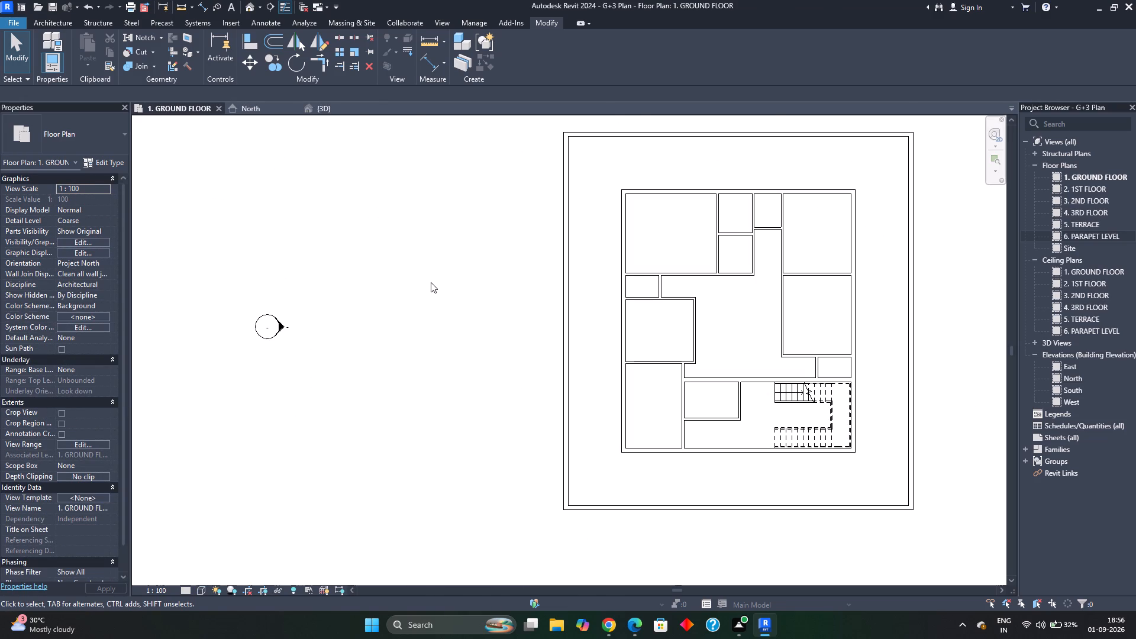
text(fl)
key(s)
key(b)
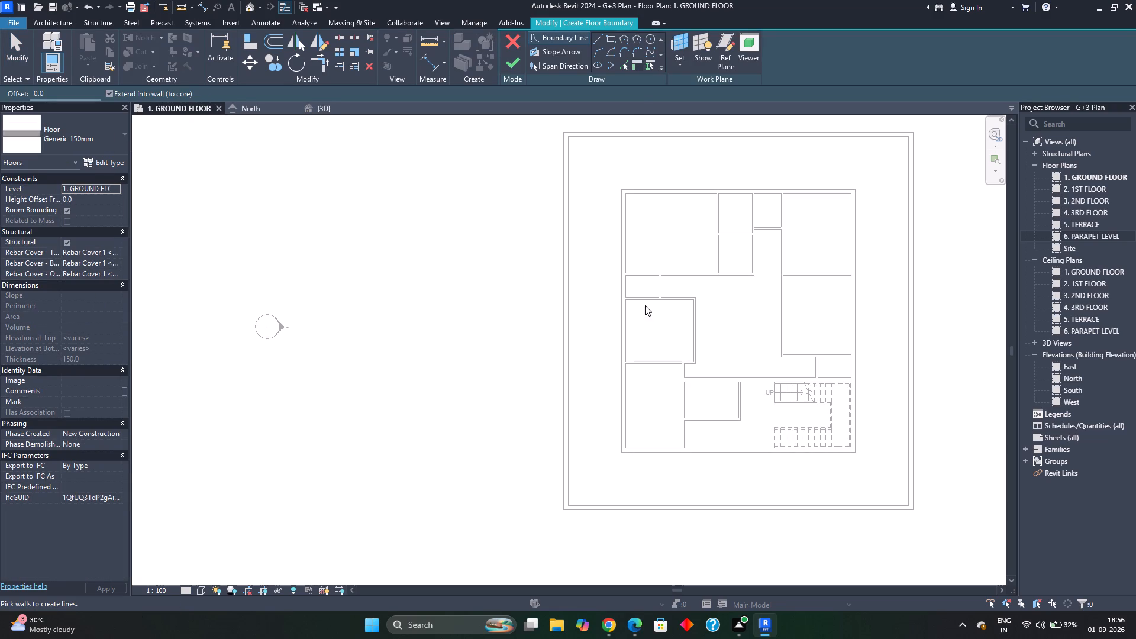
click(611, 40)
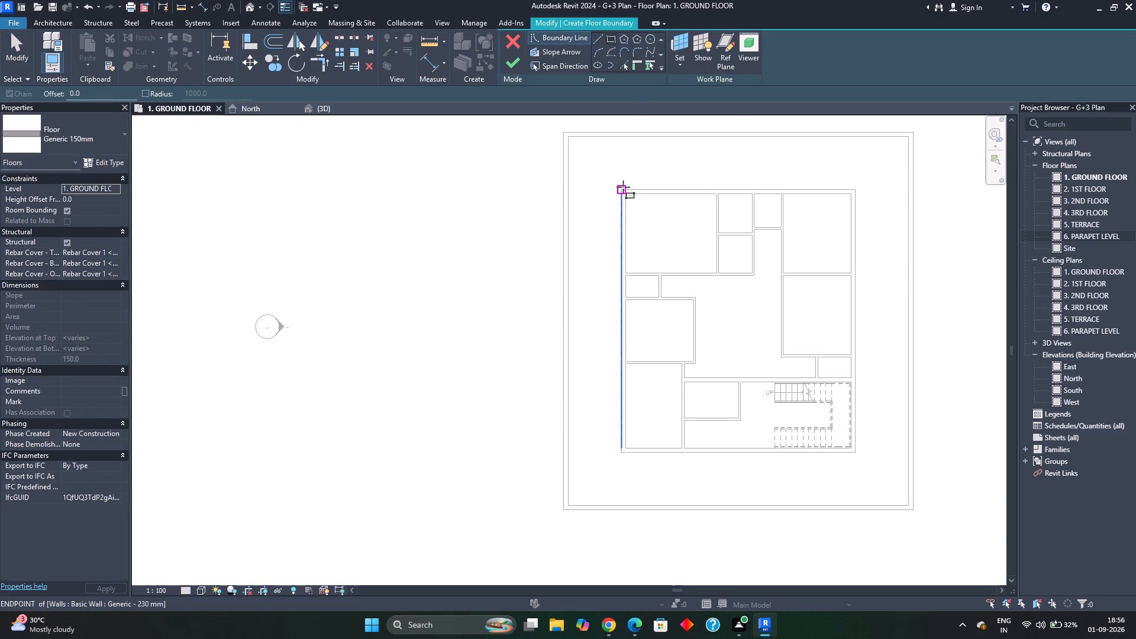
click(623, 187)
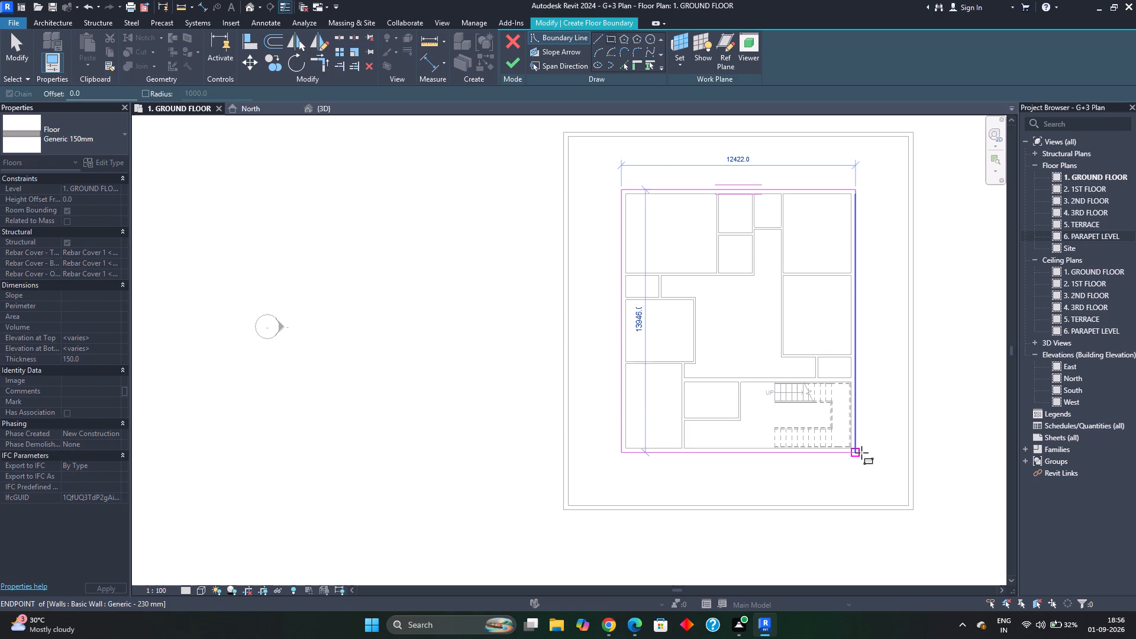
click(856, 453)
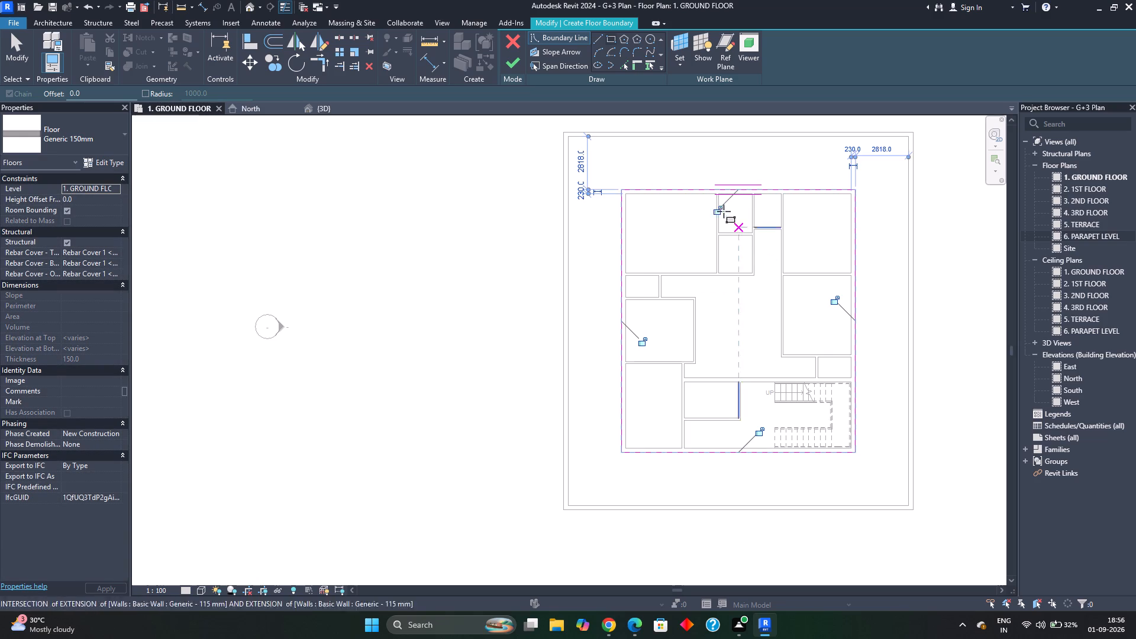
key(Escape)
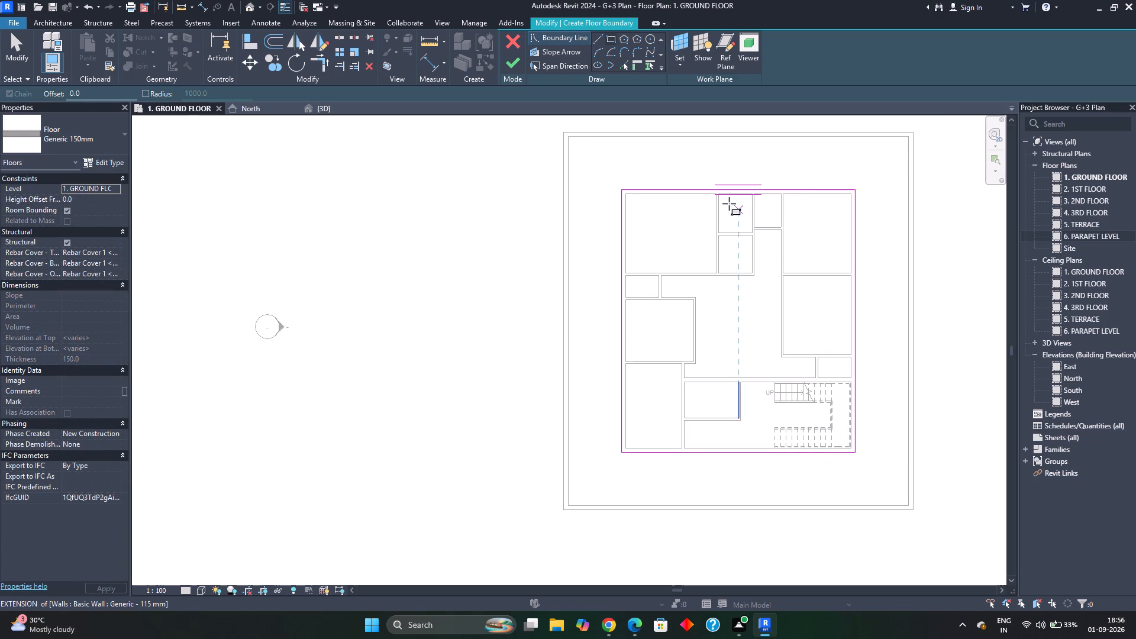
Add a rectangular opening about 2076 mm long to the floor sketch, along the inner wall faces of the small north-middle room.
scroll(729, 204, up, 8)
scroll(731, 243, down, 2)
middle_drag(731, 243, 670, 282)
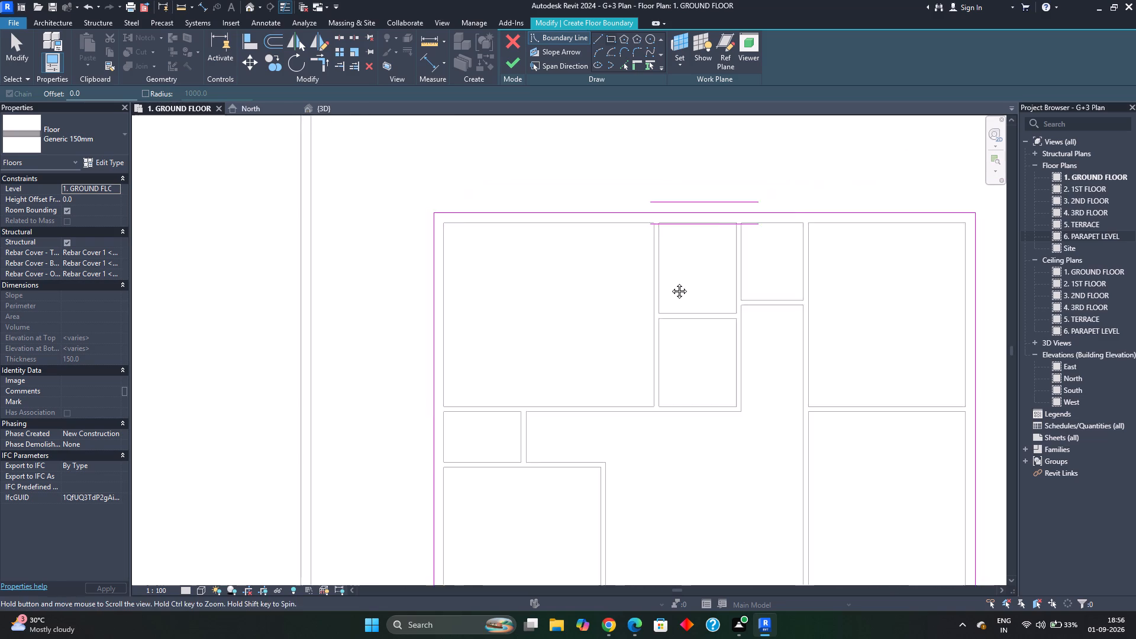
middle_drag(670, 282, 670, 283)
scroll(659, 289, up, 4)
middle_drag(648, 209, 638, 259)
scroll(637, 240, up, 3)
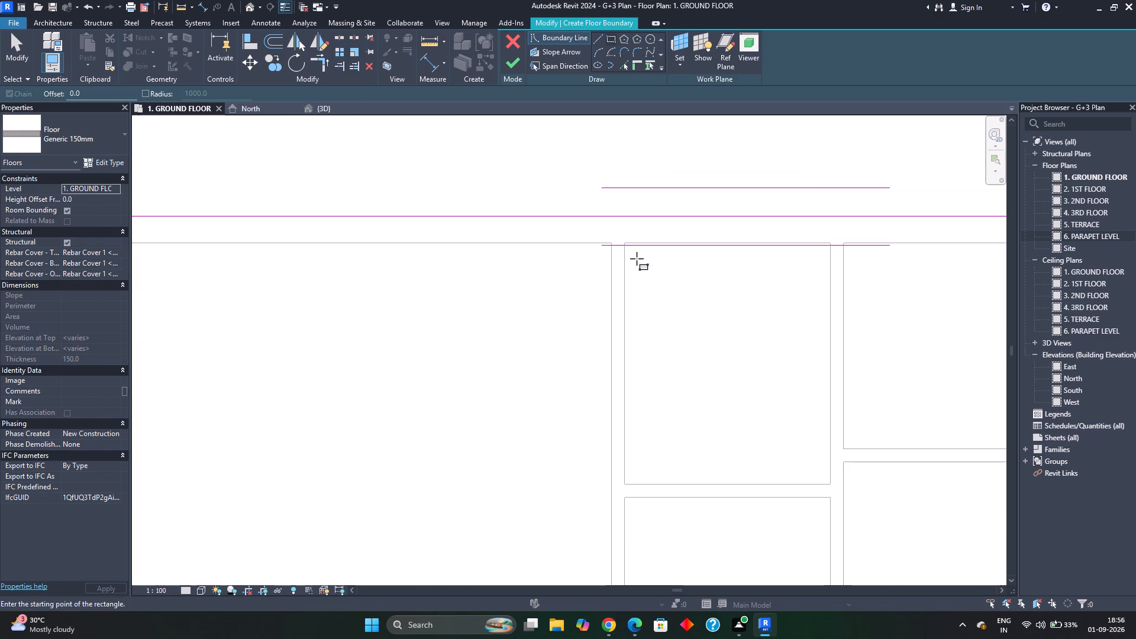
click(627, 242)
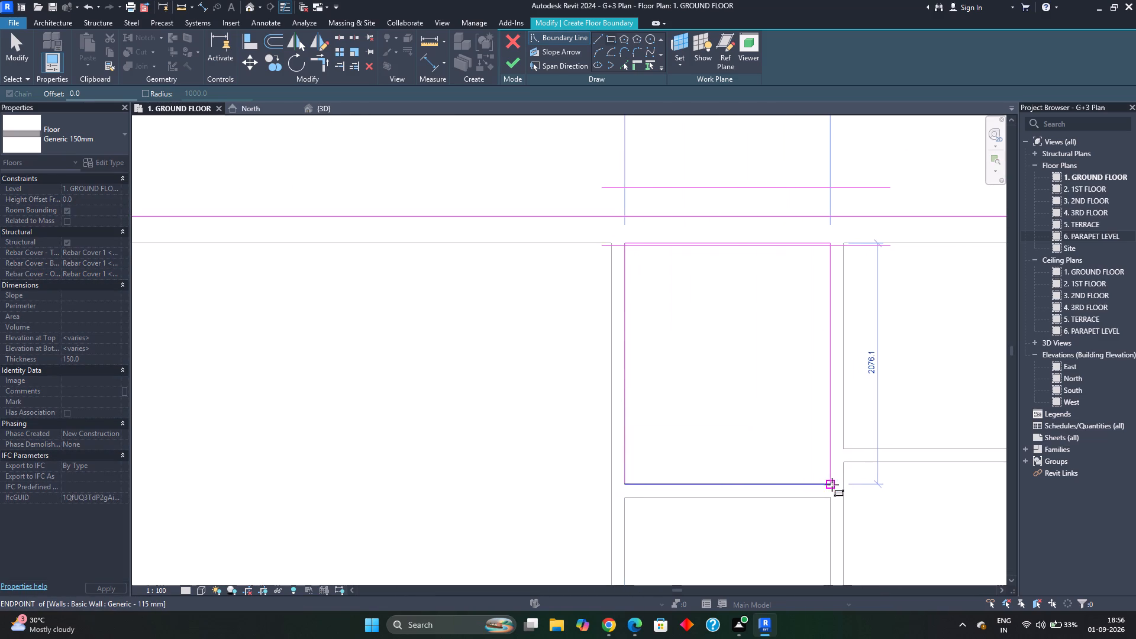
click(828, 484)
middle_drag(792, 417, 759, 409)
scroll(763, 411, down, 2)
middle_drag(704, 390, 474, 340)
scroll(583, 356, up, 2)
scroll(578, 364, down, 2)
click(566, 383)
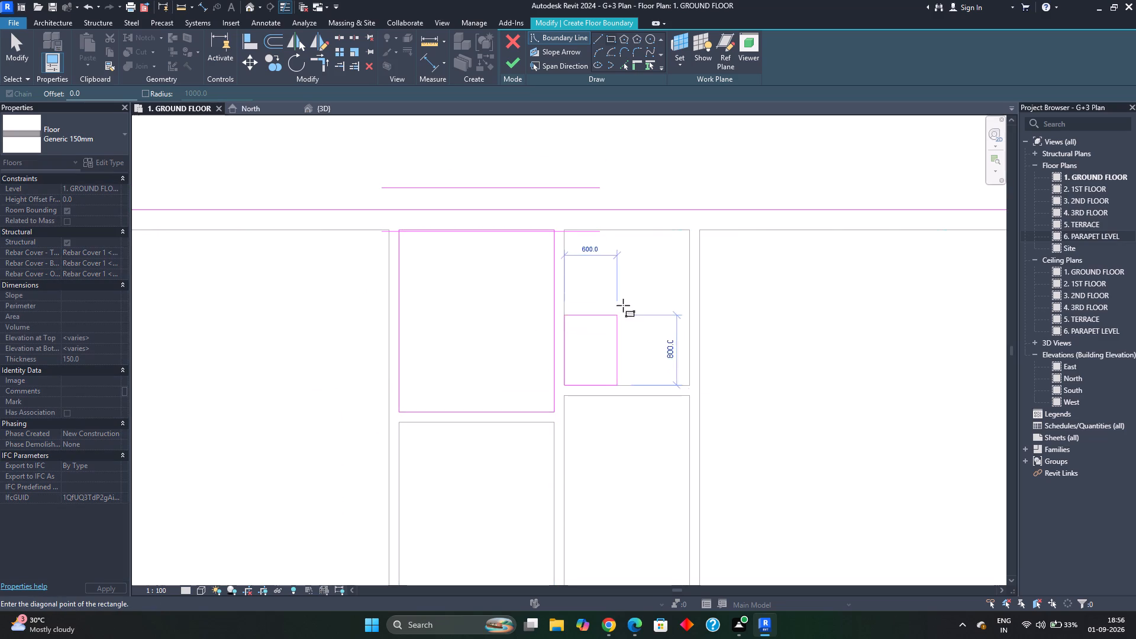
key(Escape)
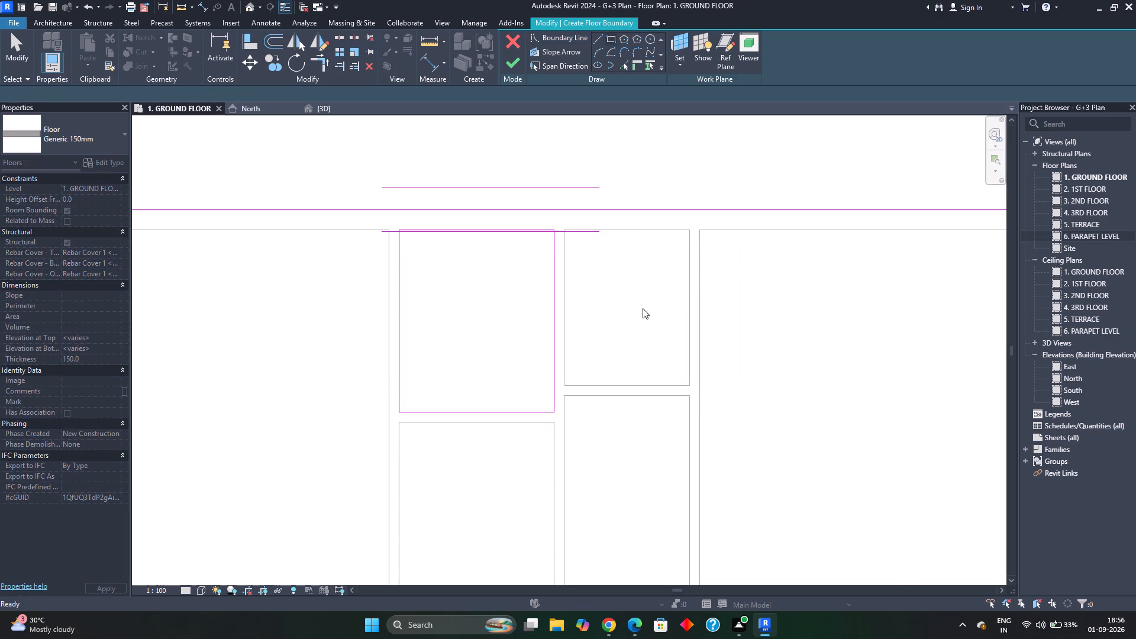
Add a rectangular opening to the floor sketch inside the small west-side room directly below the large north-west room.
scroll(637, 330, down, 3)
scroll(590, 373, down, 2)
middle_drag(587, 375, 672, 199)
middle_drag(558, 398, 605, 352)
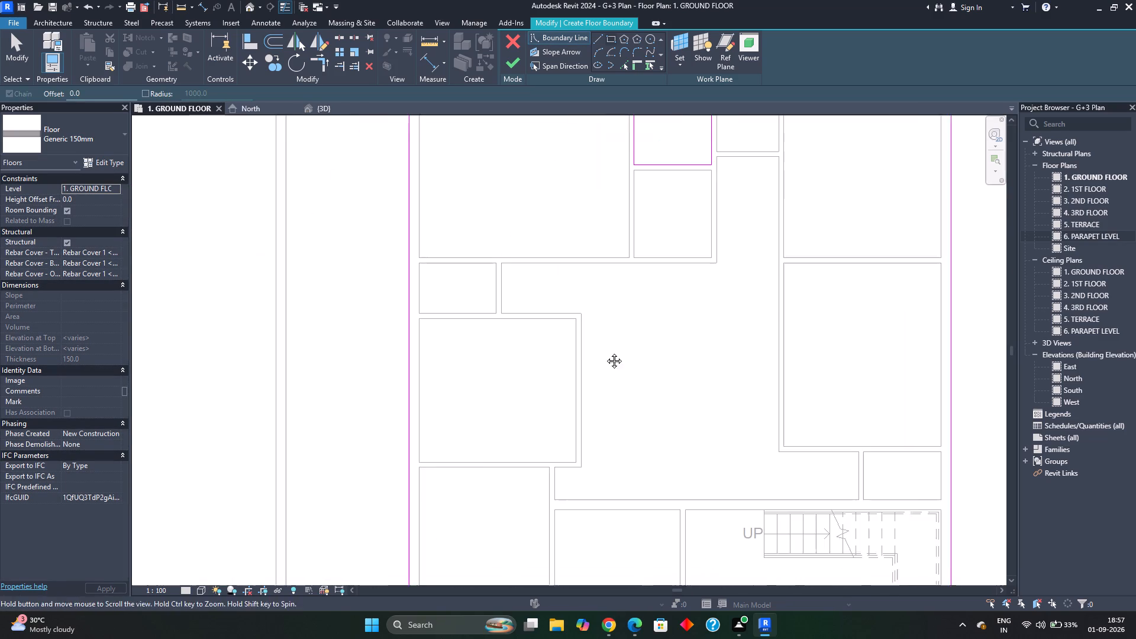
middle_drag(605, 352, 609, 347)
scroll(420, 268, up, 4)
click(438, 244)
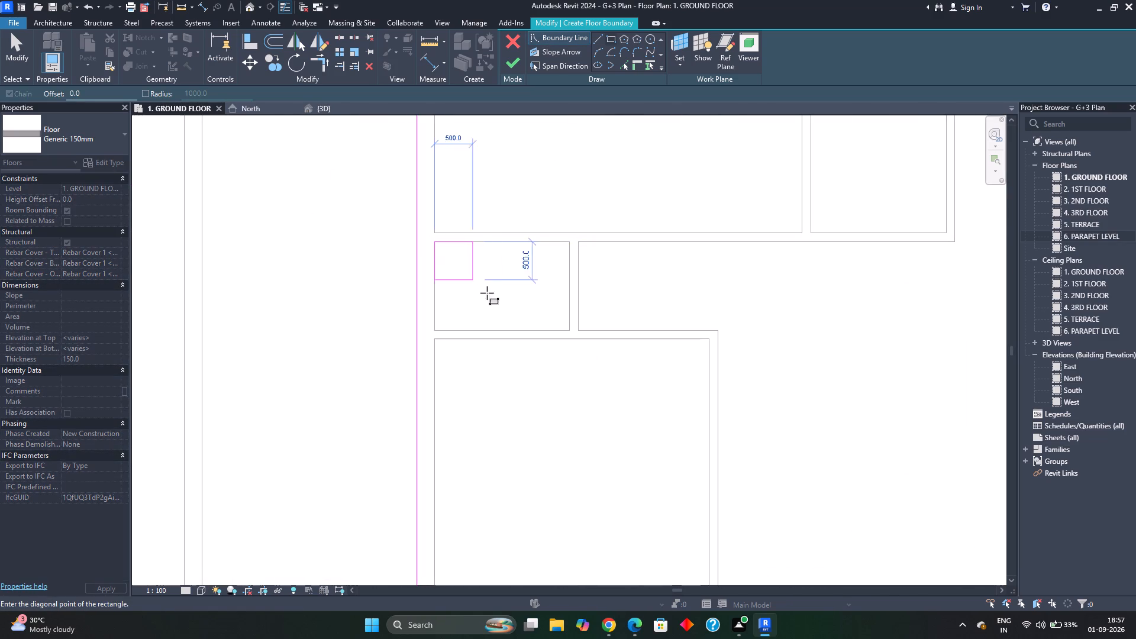
click(568, 327)
key(Escape)
Add a 1771 by 1104 mm rectangular opening in the small east-side room above the staircase, and finish the floor.
scroll(576, 362, down, 4)
middle_drag(582, 380, 581, 365)
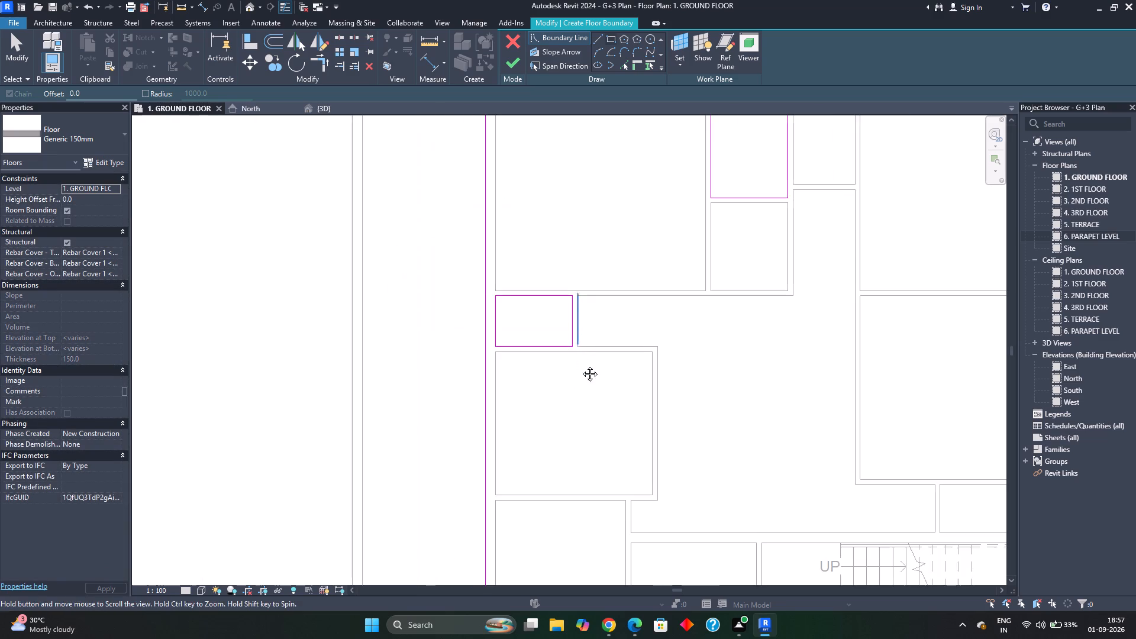
middle_drag(581, 365, 537, 199)
middle_drag(572, 413, 583, 370)
scroll(619, 385, down, 3)
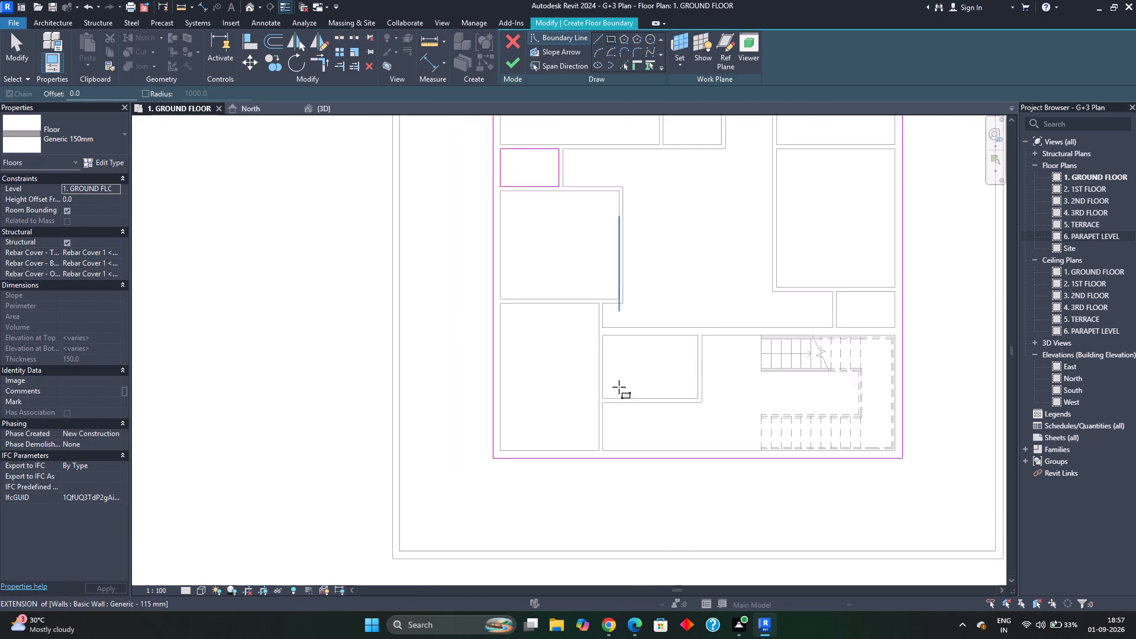
middle_drag(715, 372, 563, 390)
scroll(711, 343, up, 7)
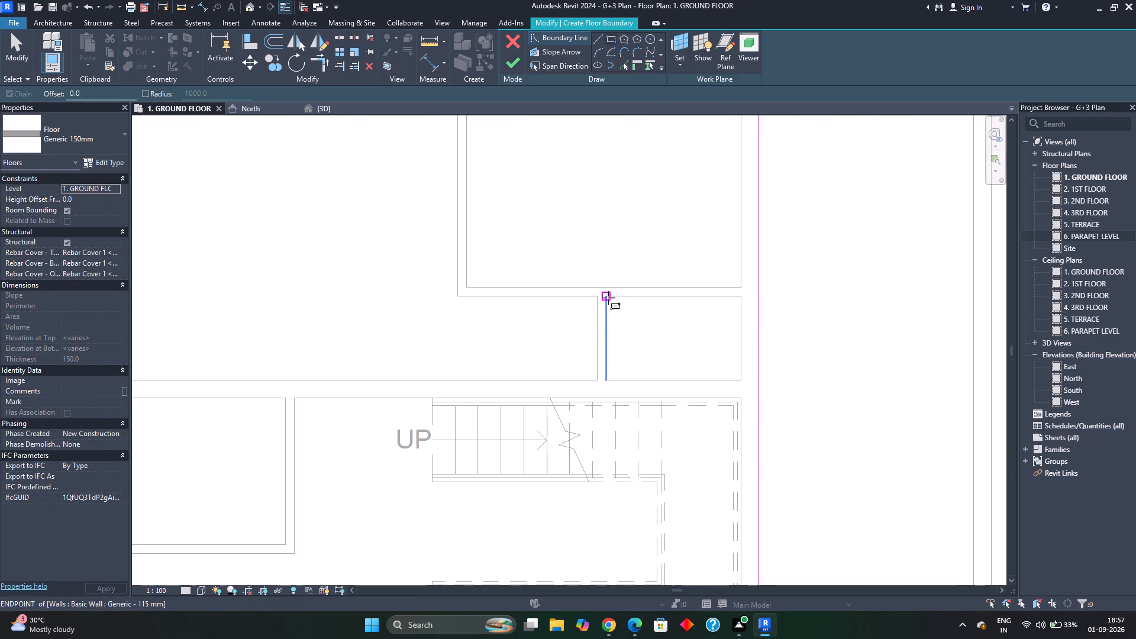
click(608, 298)
click(740, 379)
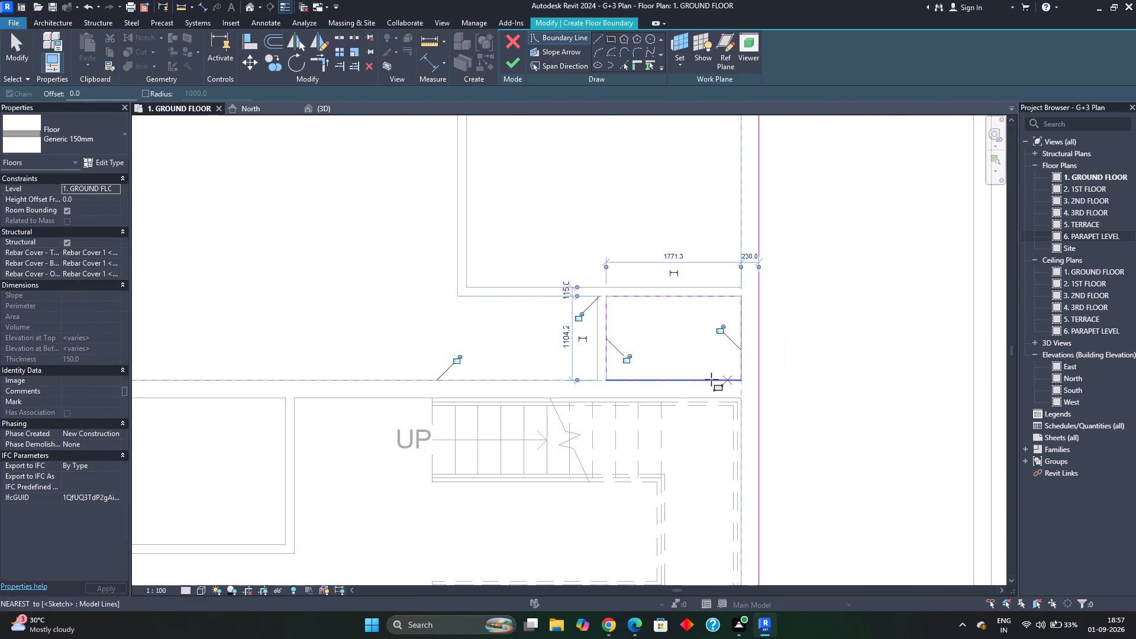
scroll(689, 382, down, 2)
key(Escape)
scroll(633, 368, down, 3)
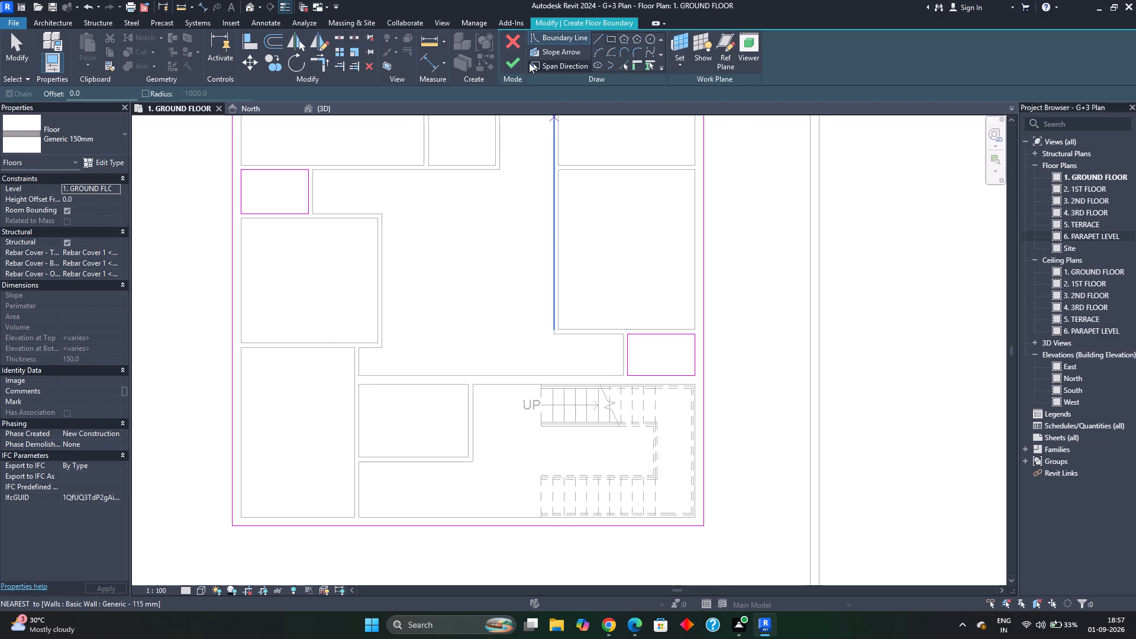
click(515, 63)
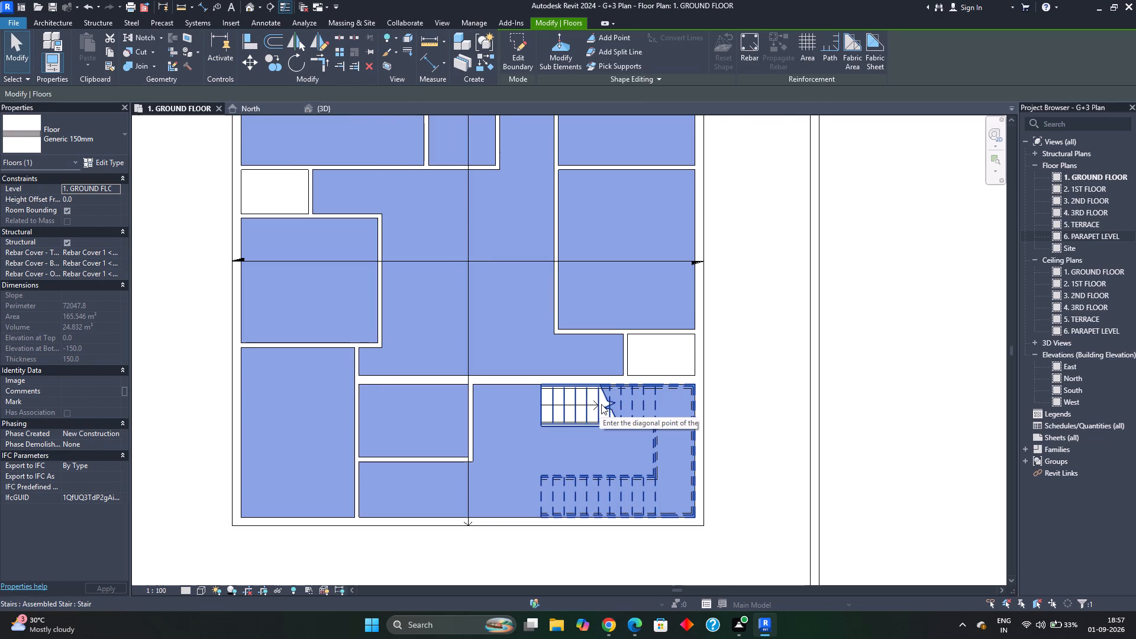
scroll(614, 395, down, 4)
key(Escape)
Examine the ground floor slab, its three room openings and the stair area in the 3D view.
middle_drag(656, 365, 653, 375)
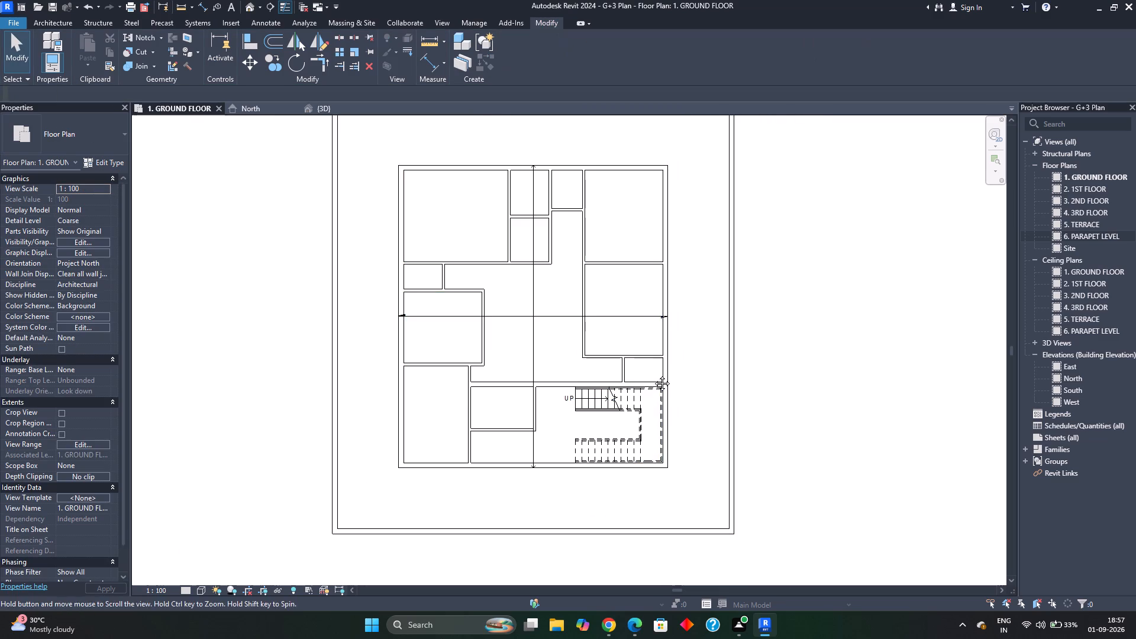
middle_drag(653, 375, 650, 409)
click(325, 109)
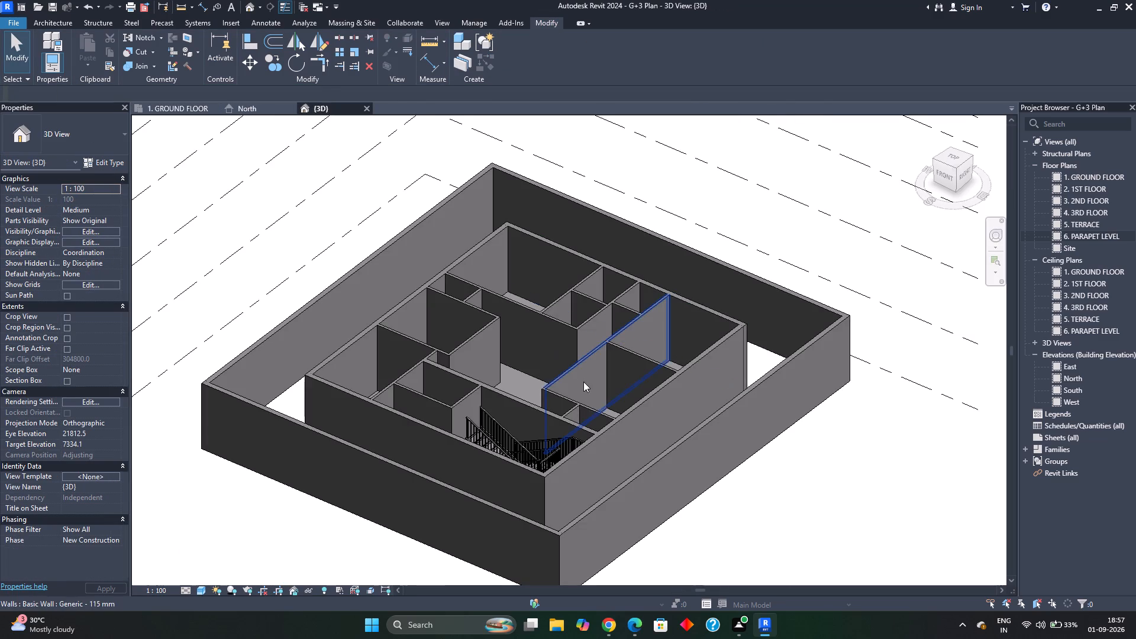
shift+middle_drag(601, 428, 723, 621)
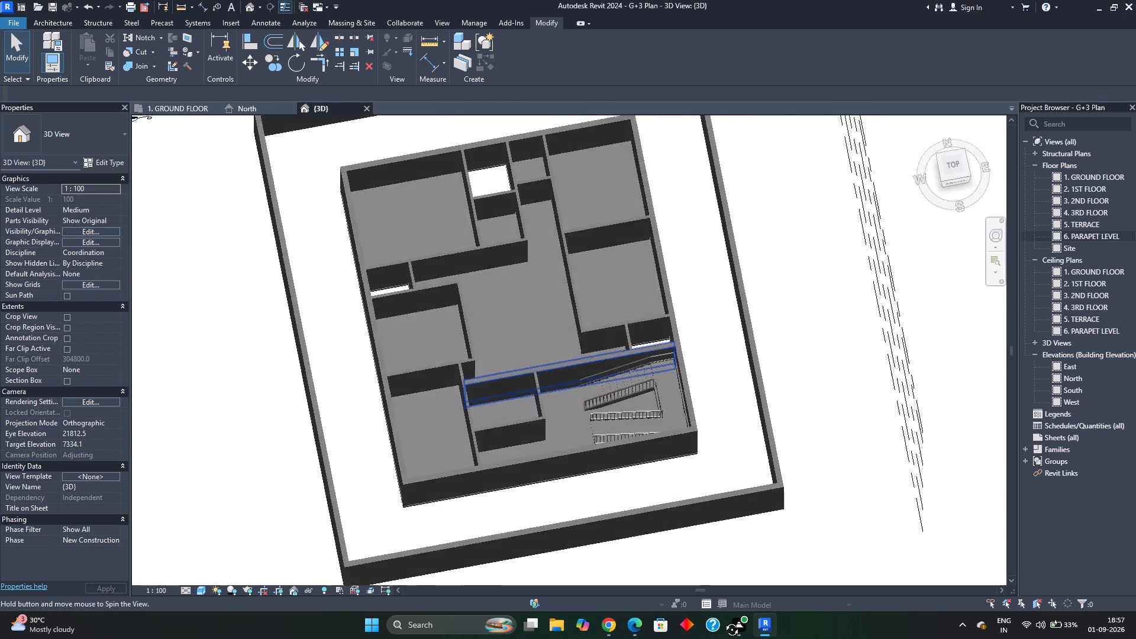
shift+middle_drag(723, 621, 680, 553)
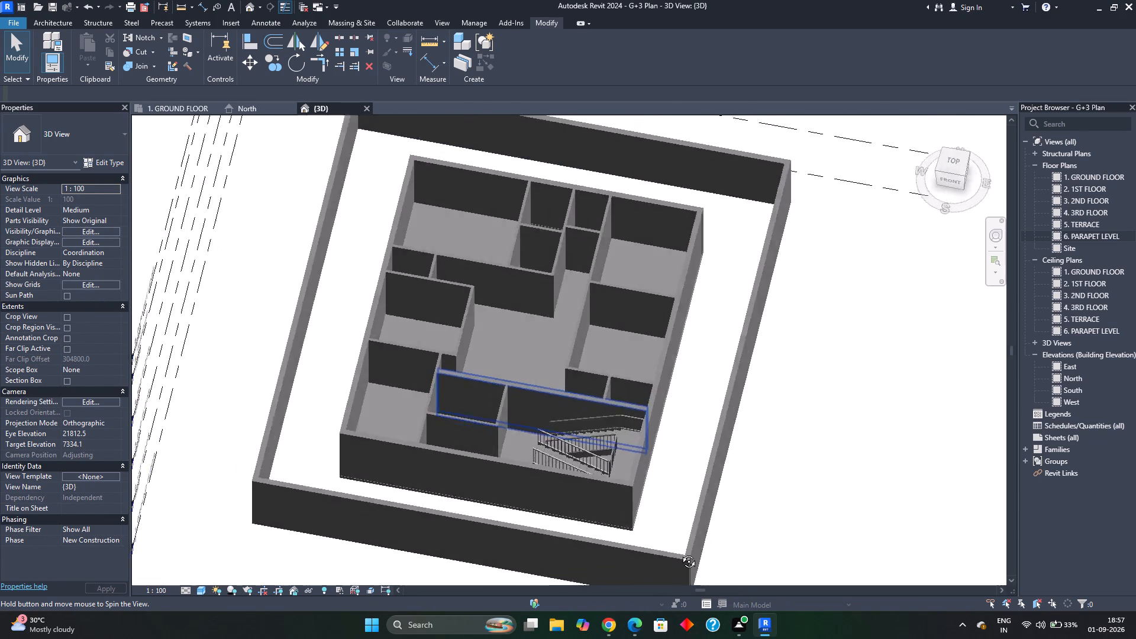
shift+middle_drag(680, 553, 602, 632)
scroll(623, 429, up, 5)
shift+middle_drag(596, 410, 602, 412)
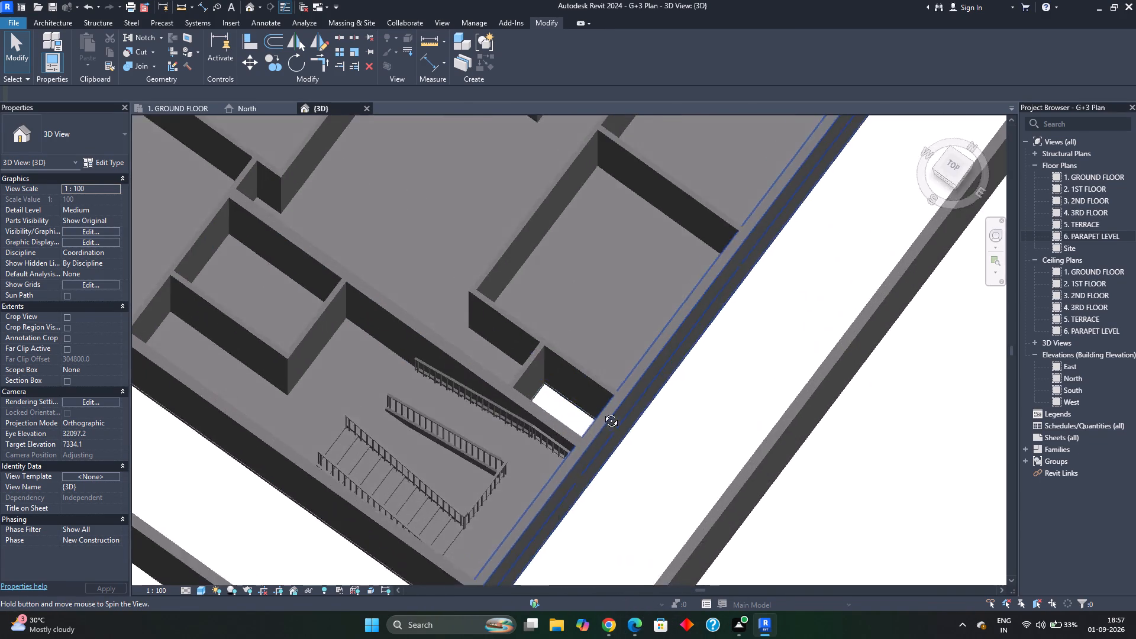
shift+middle_drag(602, 412, 616, 360)
scroll(620, 356, down, 3)
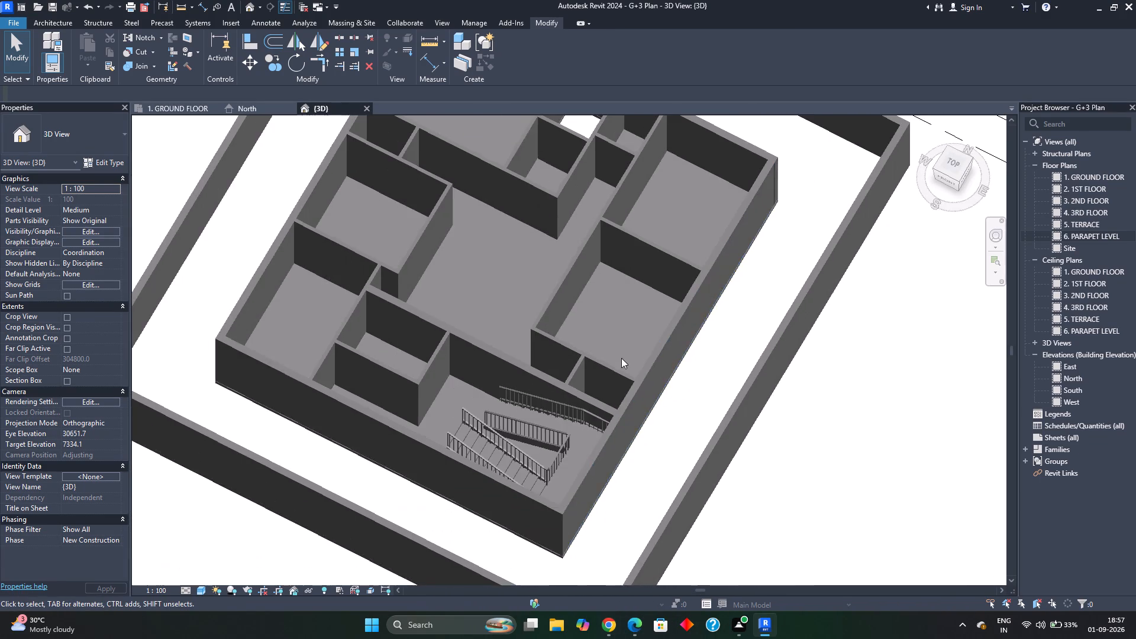
middle_drag(624, 361, 683, 419)
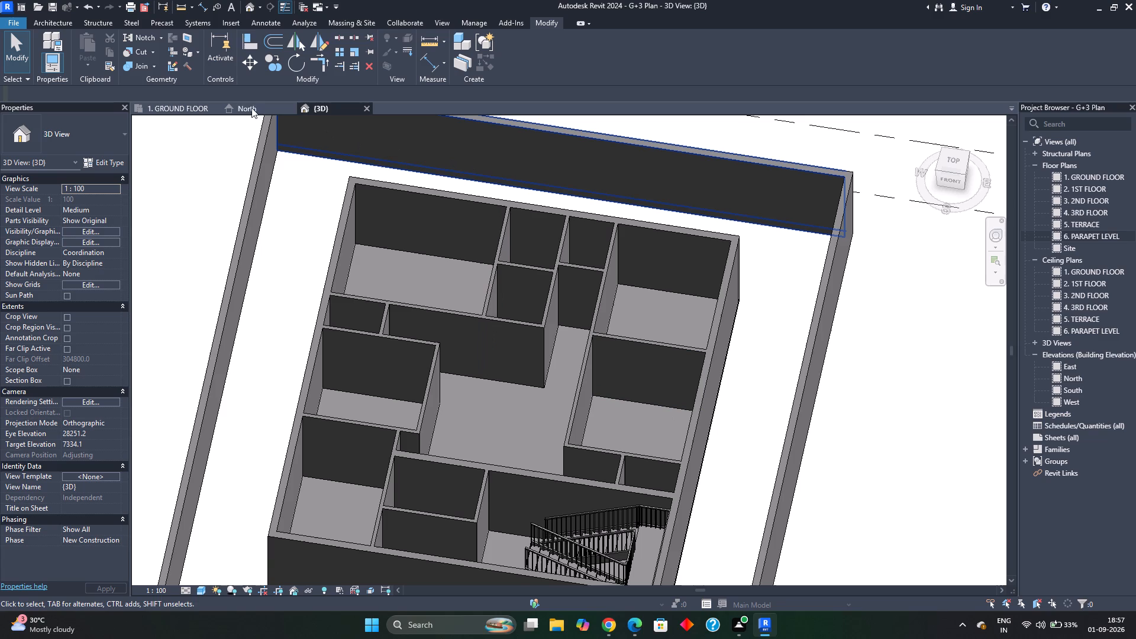
Delete the One Way Slab span direction symbol from the middle of the ground floor plan.
click(184, 105)
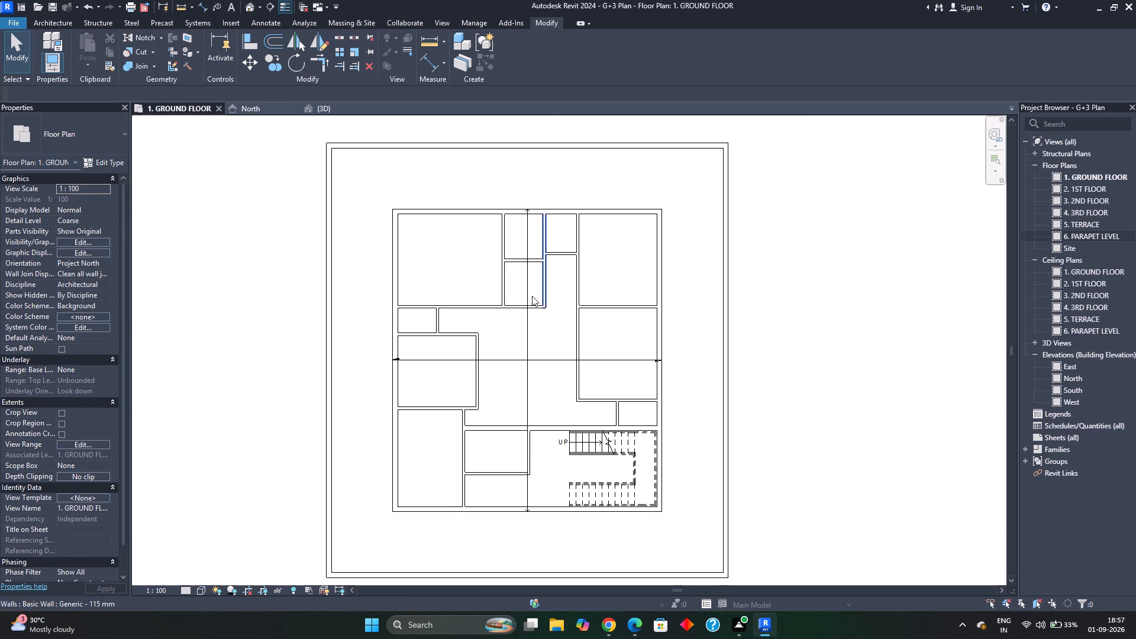
scroll(543, 277, up, 2)
middle_drag(557, 318, 564, 332)
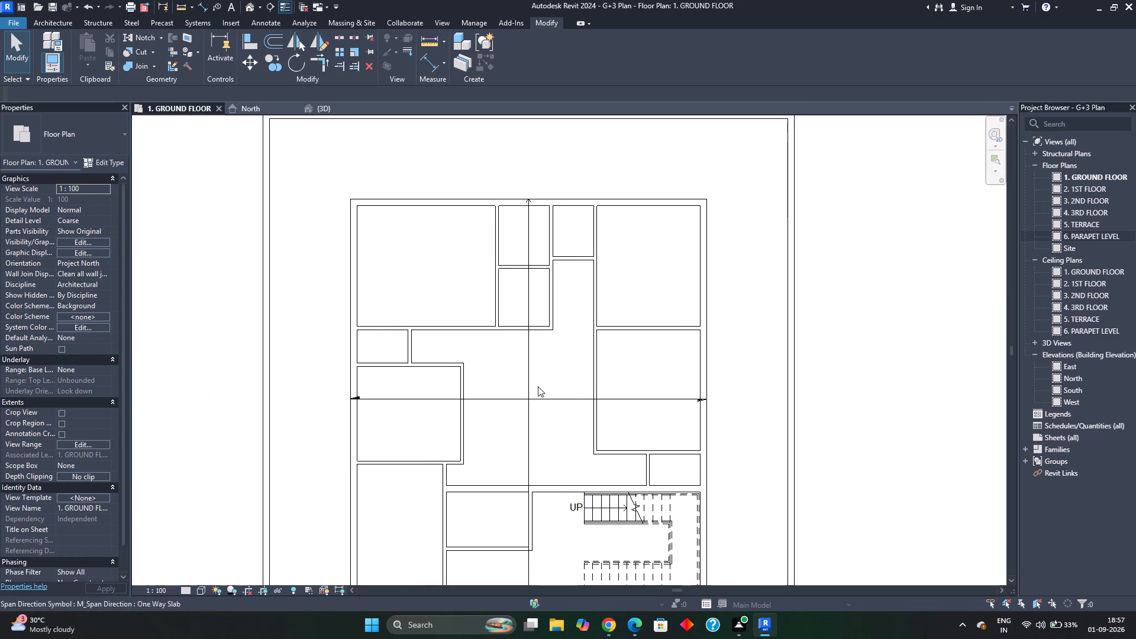
click(531, 398)
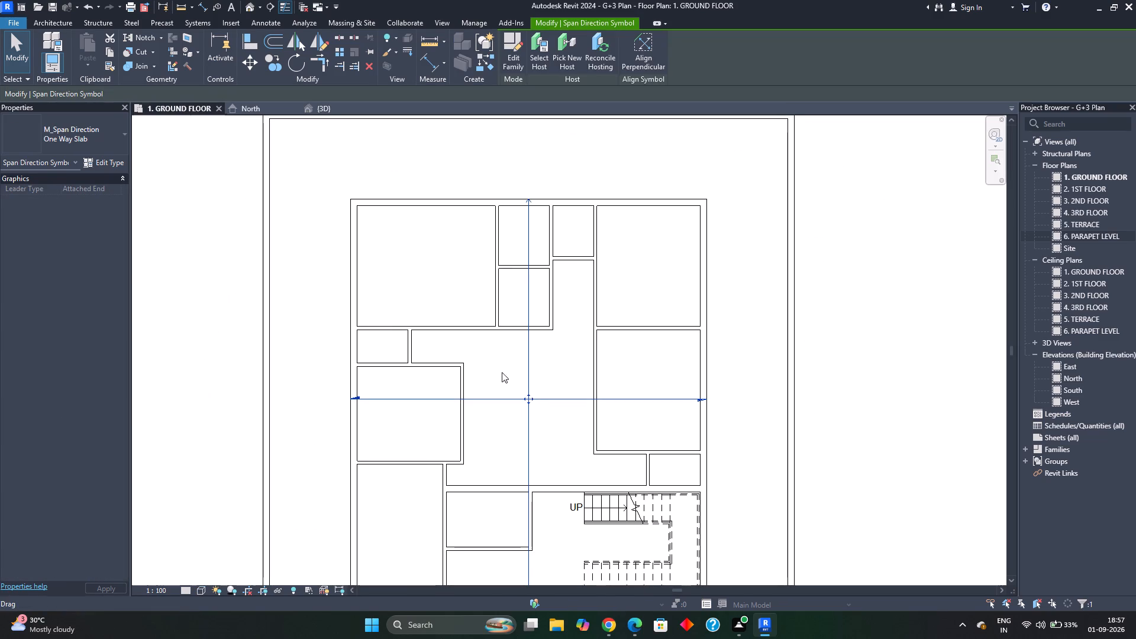
key(Escape)
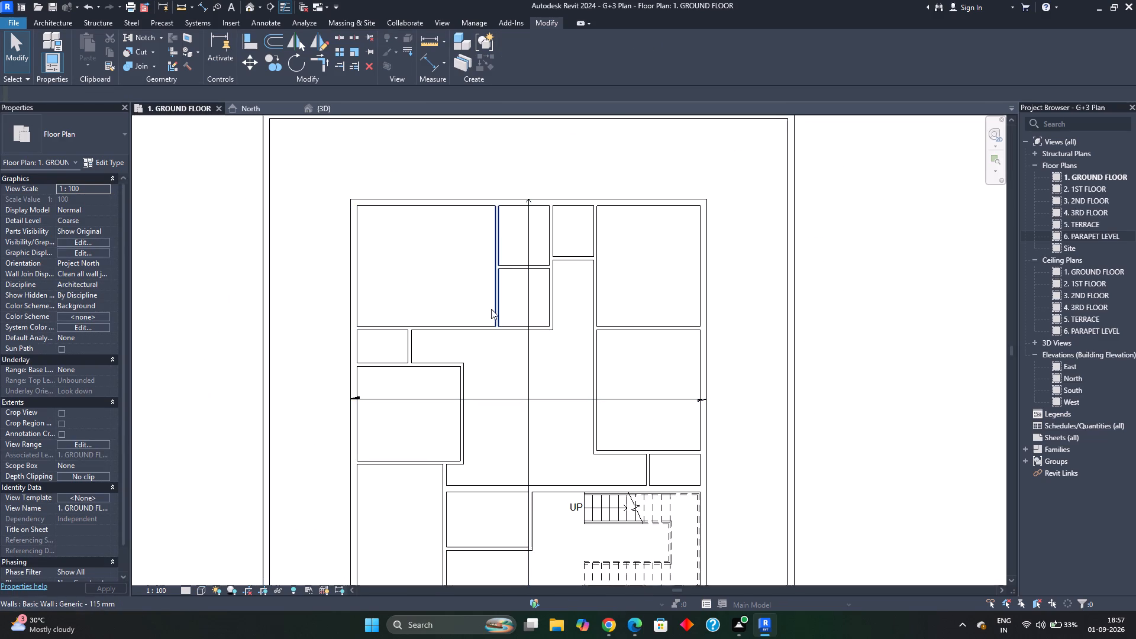
scroll(559, 363, down, 3)
key(Escape)
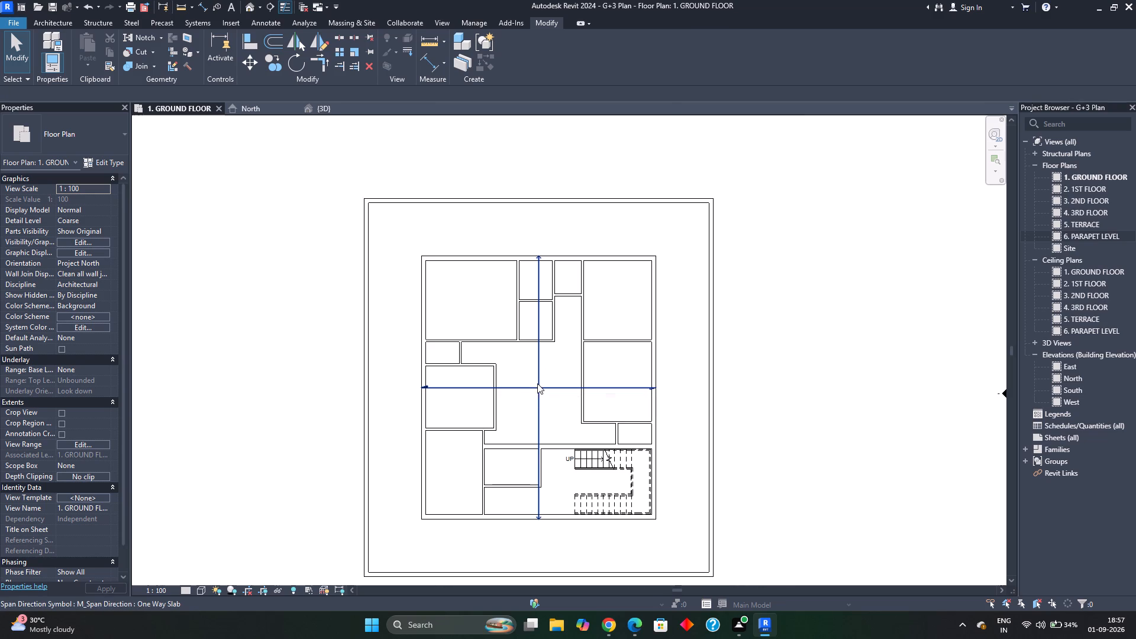
key(Escape)
click(537, 383)
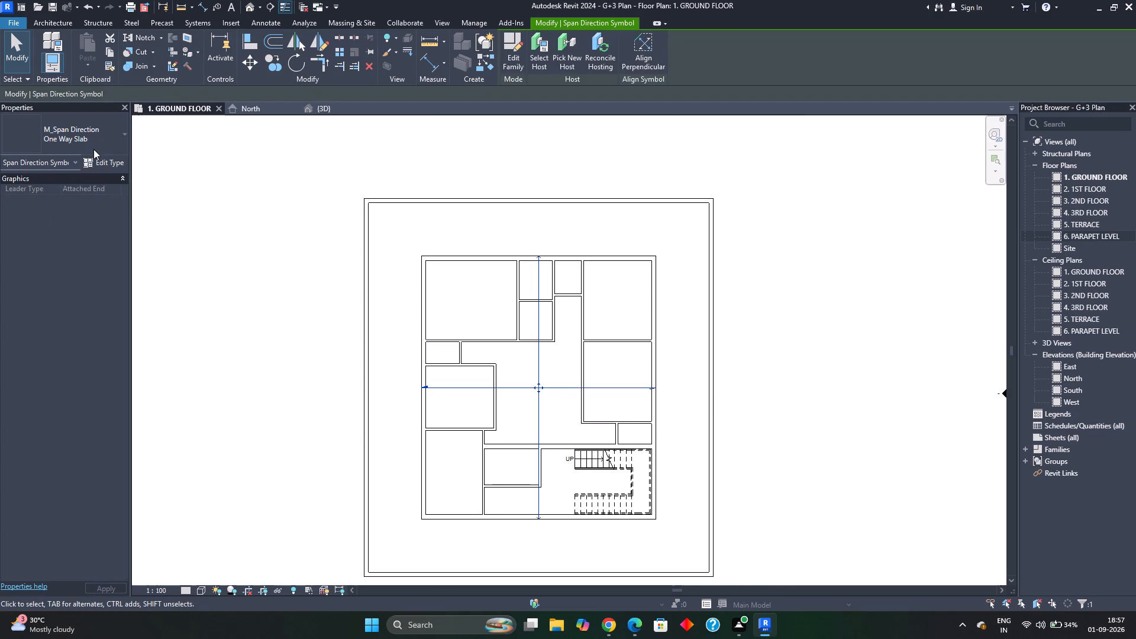
key(Delete)
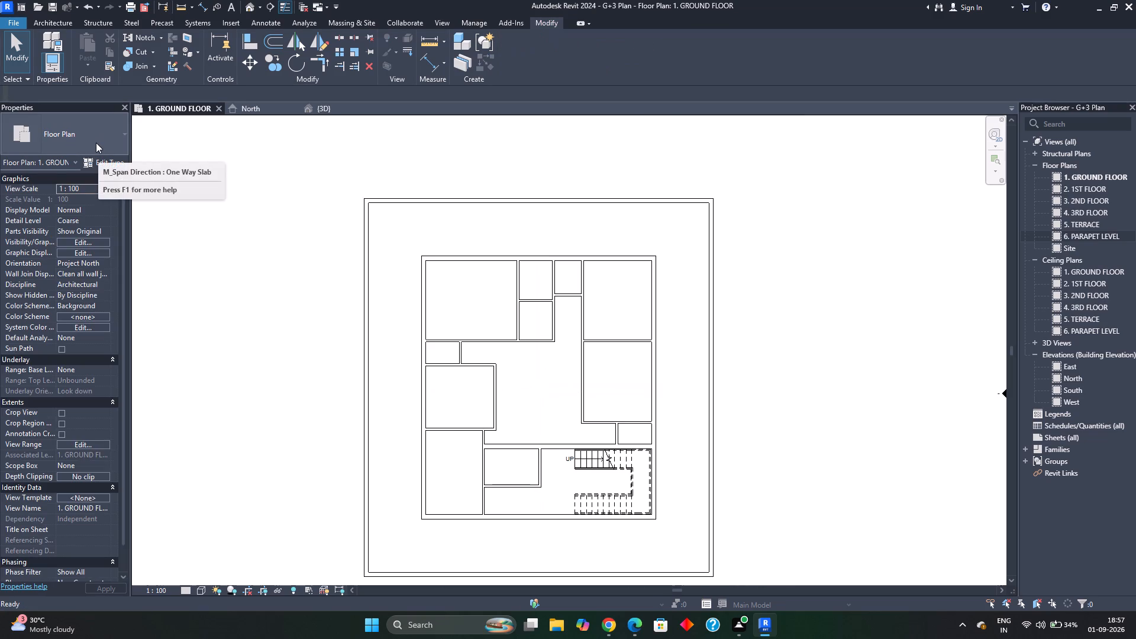
Start a Generic 150mm floor on the ground floor with a 12422 by 13946 mm rectangular boundary along the building's outer wall faces.
click(57, 24)
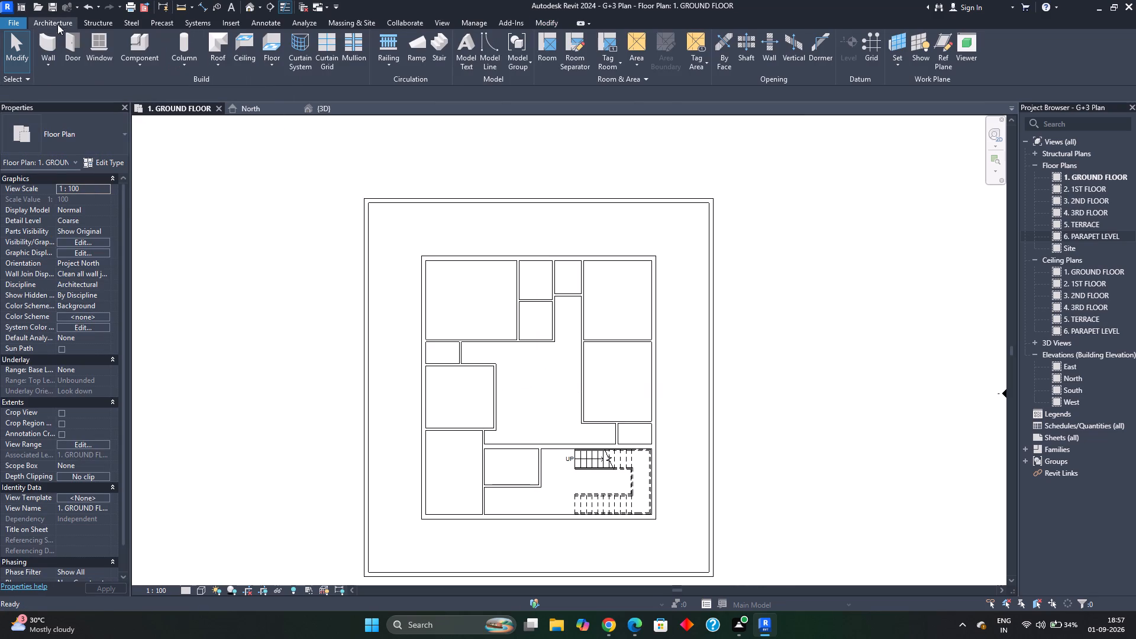
click(272, 52)
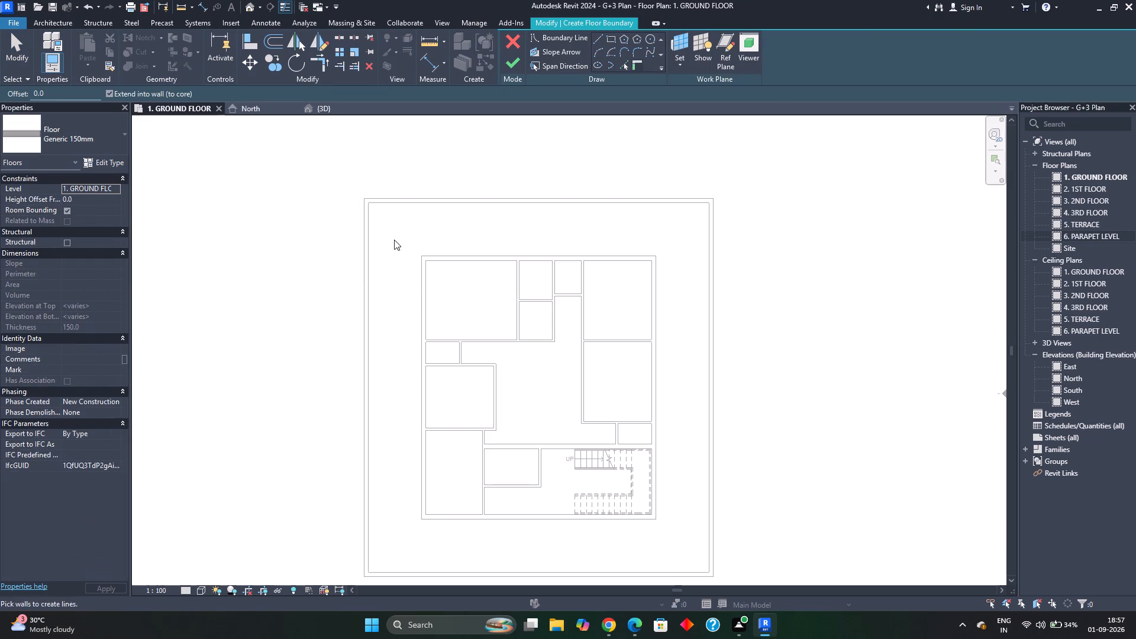
click(614, 38)
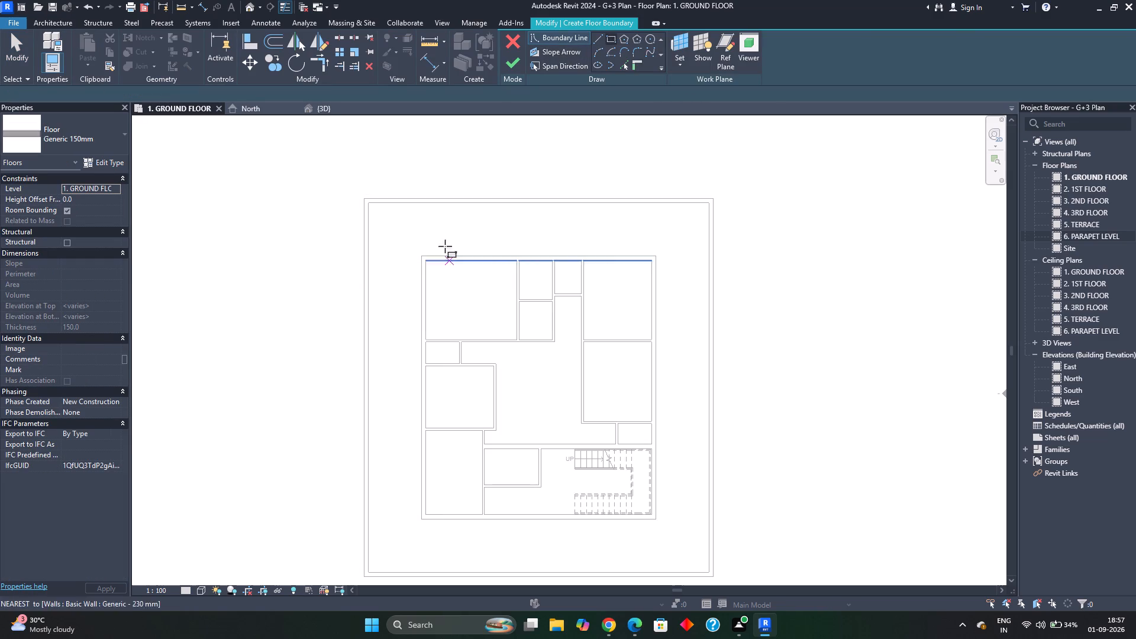
click(418, 256)
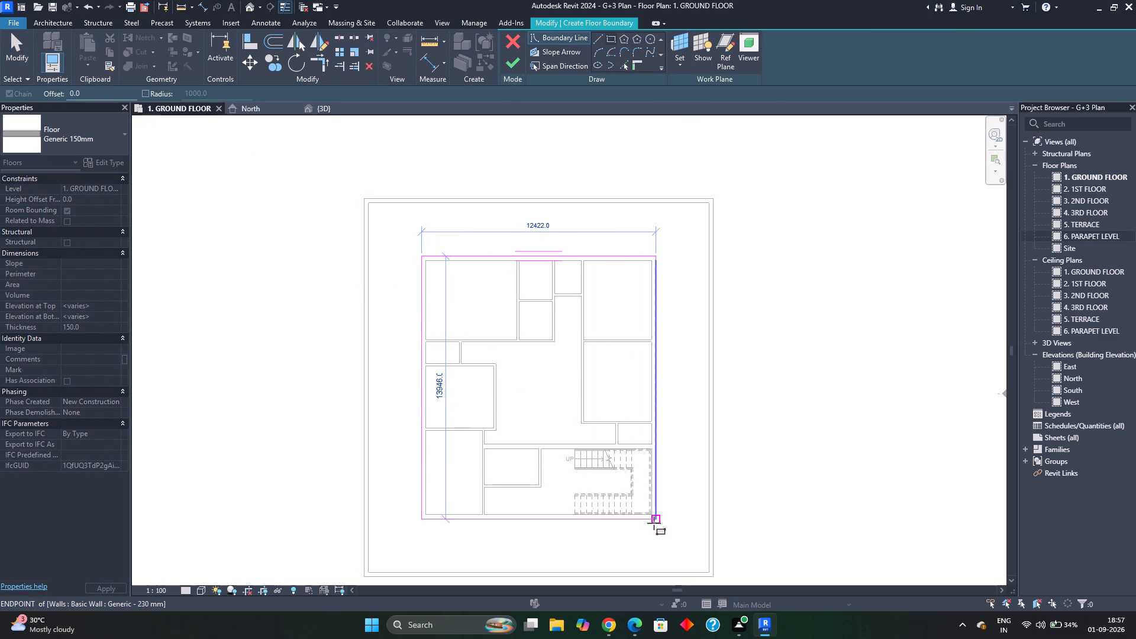
click(654, 522)
Add a 1771 by 1104 mm rectangular opening to the floor sketch in the small east-side room above the staircase.
scroll(585, 346, up, 2)
scroll(638, 467, up, 7)
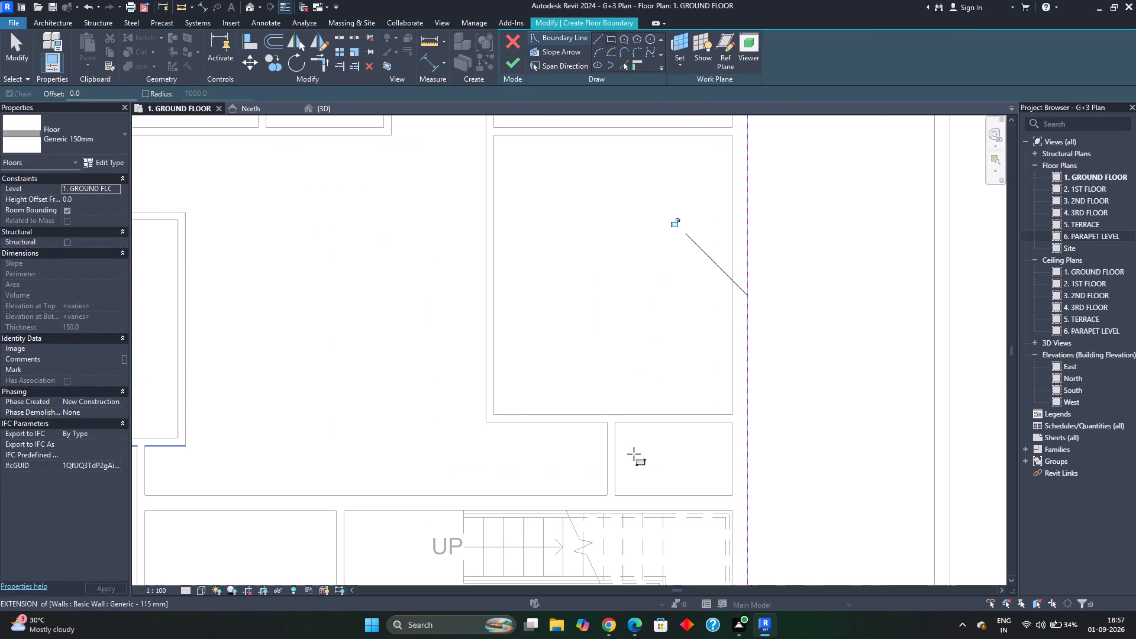
middle_drag(634, 454, 586, 382)
click(568, 351)
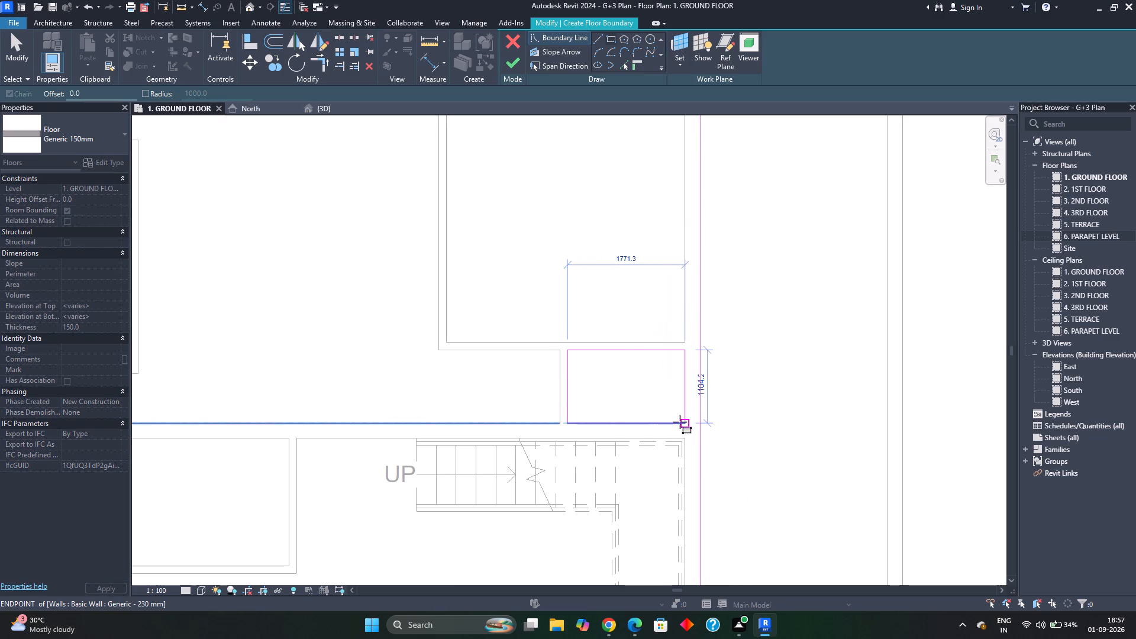
click(682, 425)
Add a 1771 by 2076 mm rectangular opening to the floor sketch inside the upper small north-middle room.
scroll(637, 361, down, 6)
middle_drag(605, 321, 690, 448)
scroll(581, 216, up, 2)
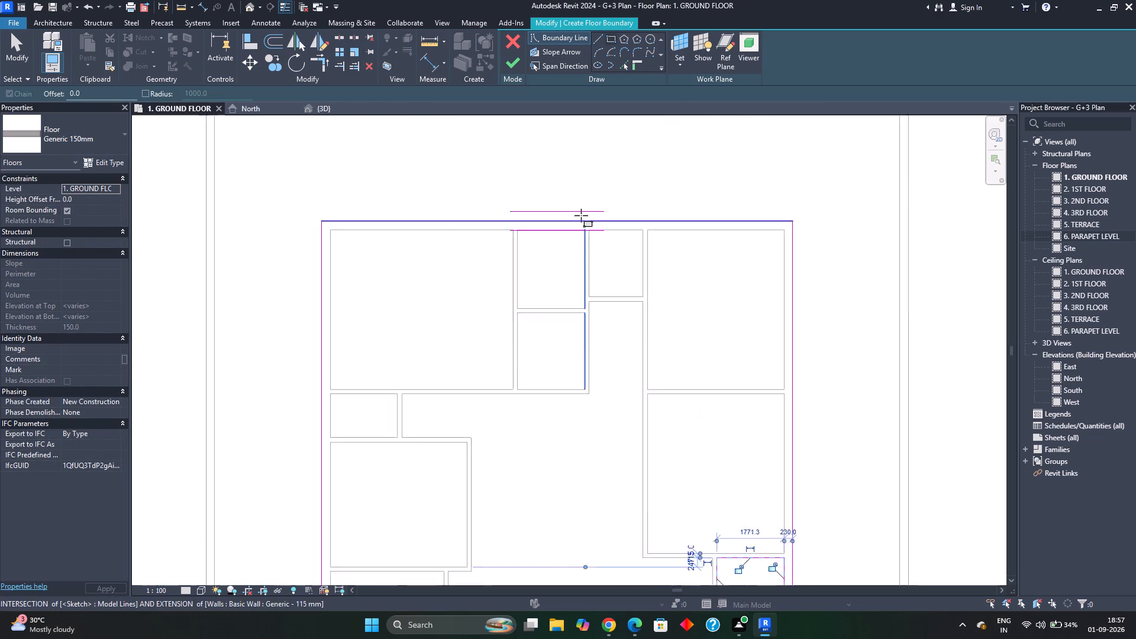
scroll(581, 215, up, 2)
middle_drag(615, 344, 701, 424)
scroll(582, 304, up, 8)
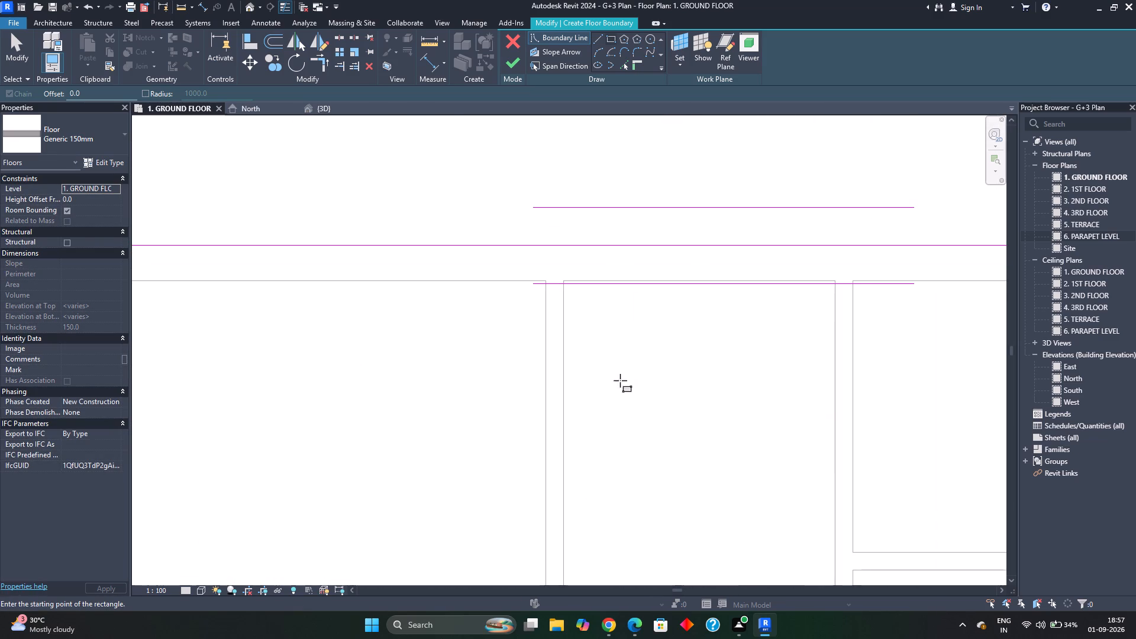
middle_drag(606, 329, 593, 215)
click(553, 484)
scroll(672, 326, down, 2)
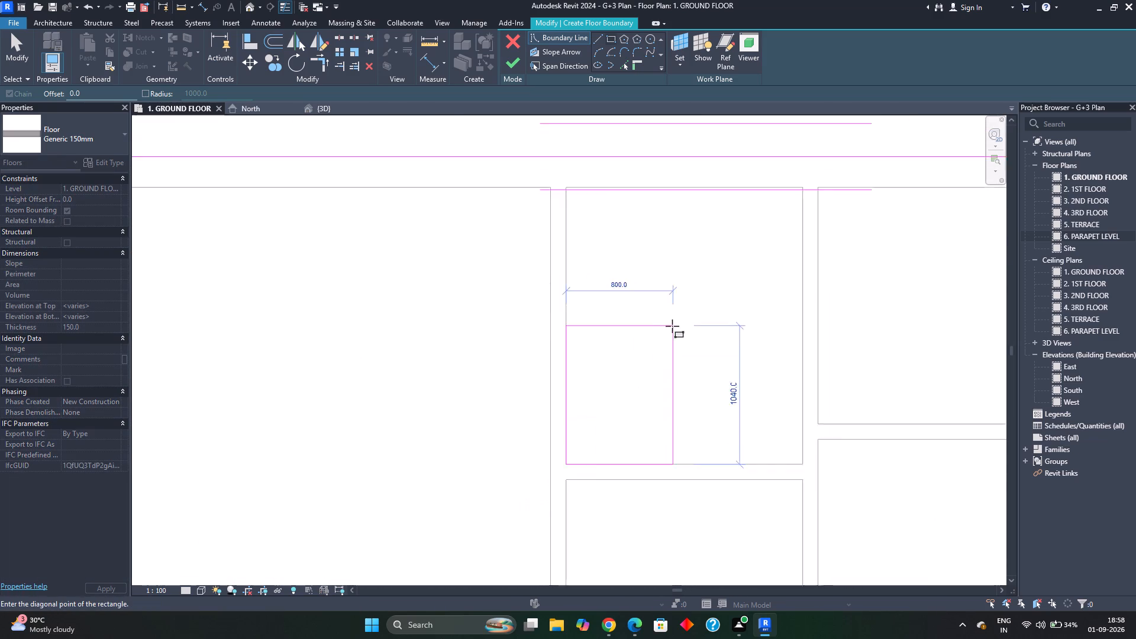
scroll(672, 326, down, 1)
middle_drag(673, 318, 616, 419)
scroll(722, 345, up, 4)
scroll(690, 298, up, 3)
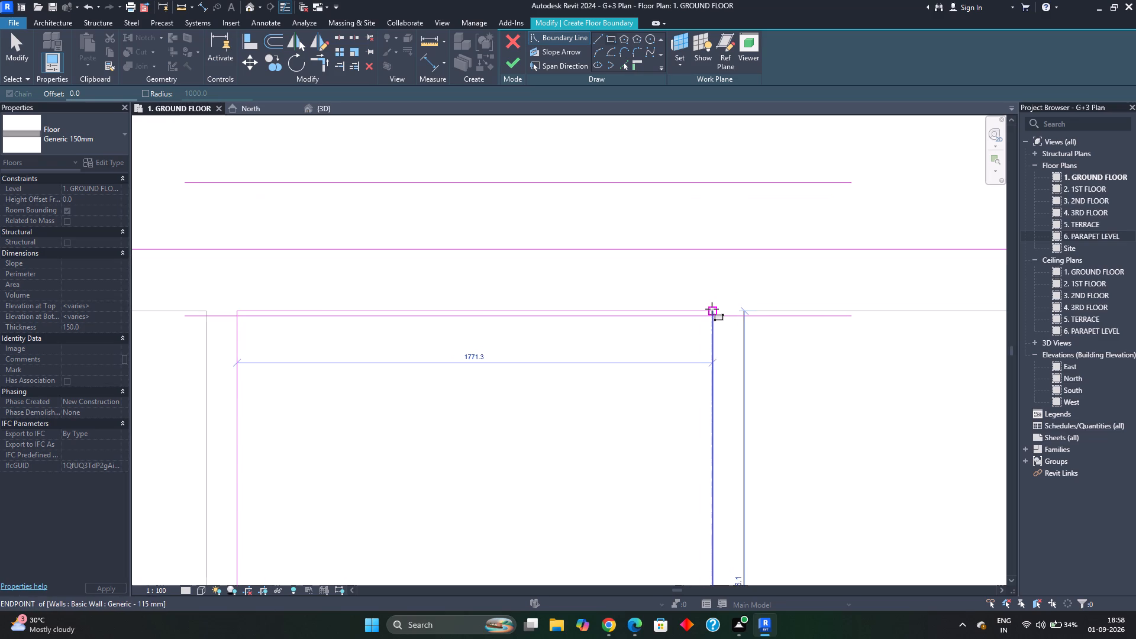
click(712, 309)
Add a 1771 by 1162 mm rectangular opening in the small west-side room below the large north-west room, and finish the floor.
scroll(651, 409, down, 8)
scroll(599, 371, up, 8)
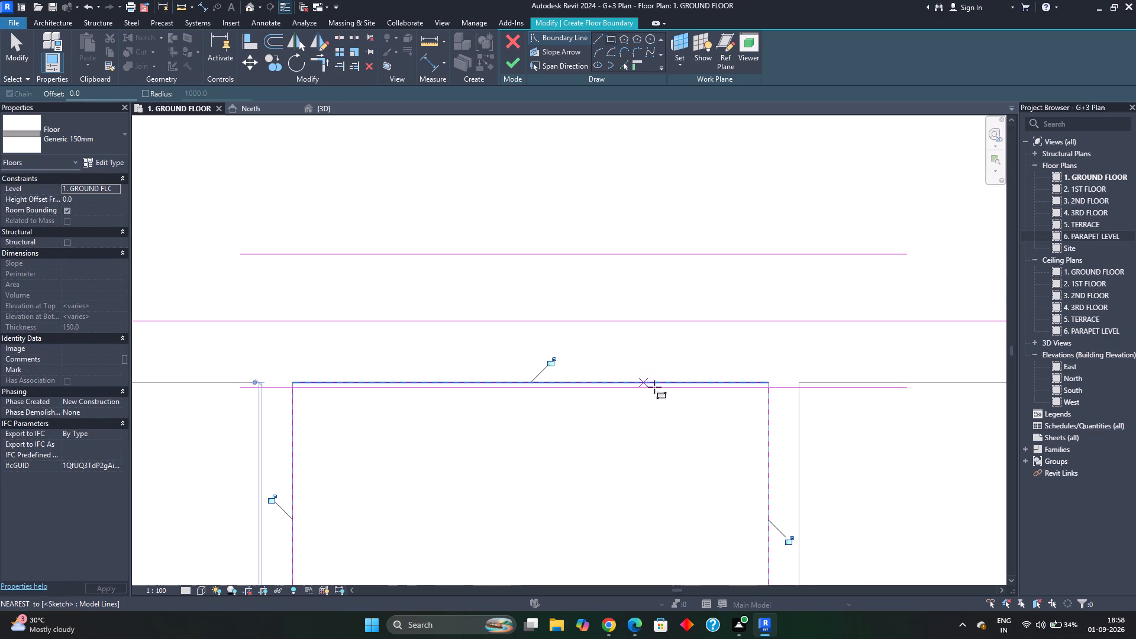
scroll(672, 441, down, 13)
middle_drag(603, 464, 845, 132)
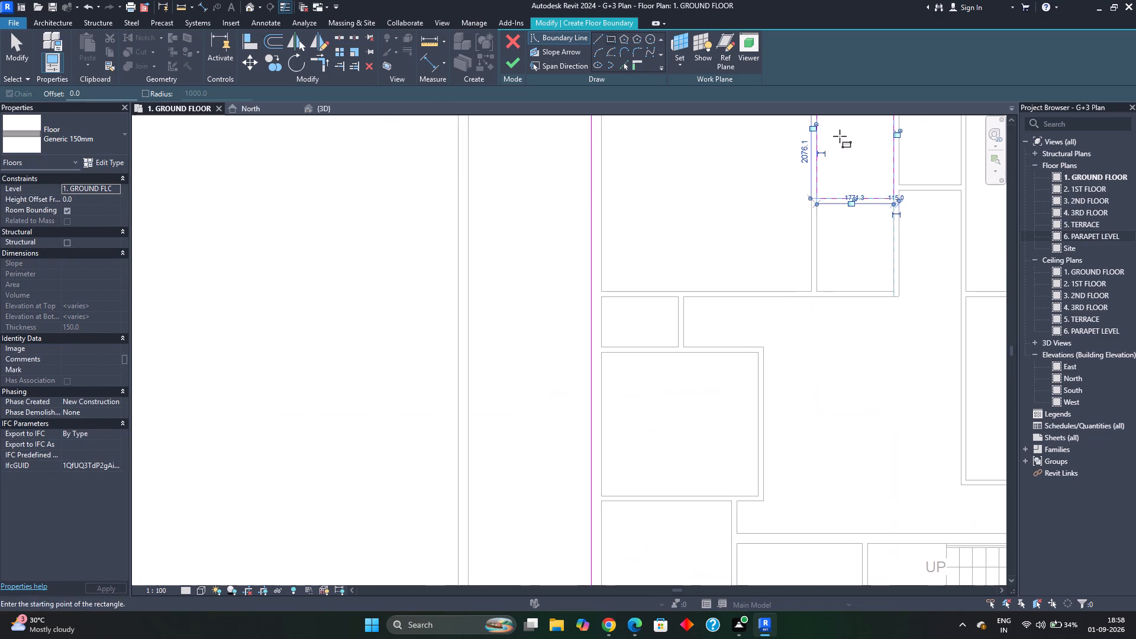
middle_drag(715, 364, 734, 318)
scroll(669, 258, up, 9)
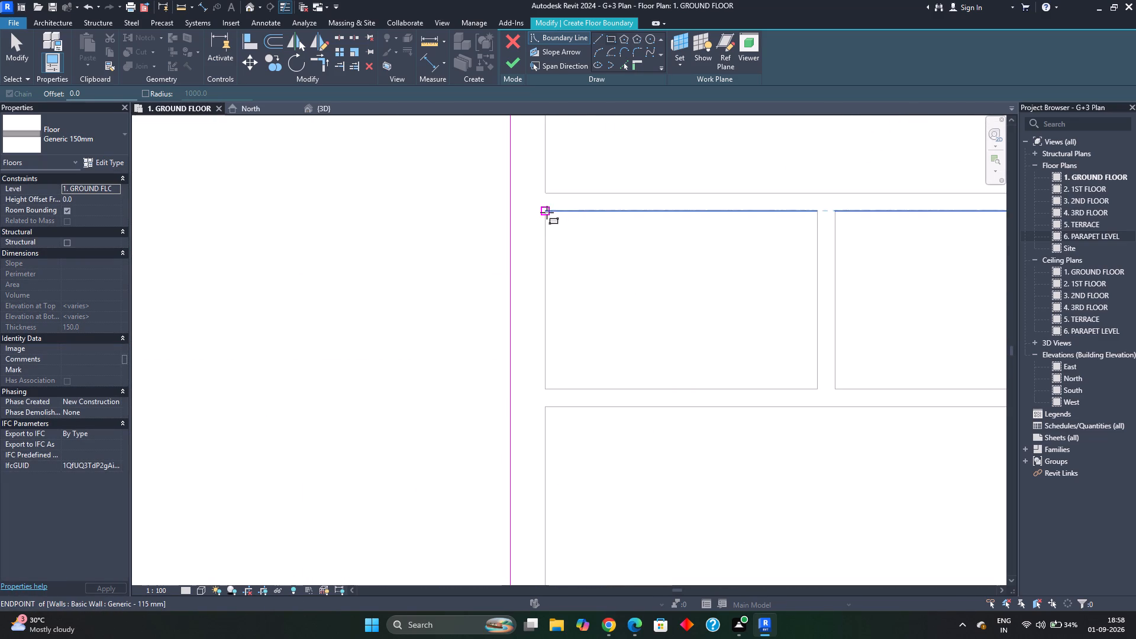
click(547, 212)
click(814, 389)
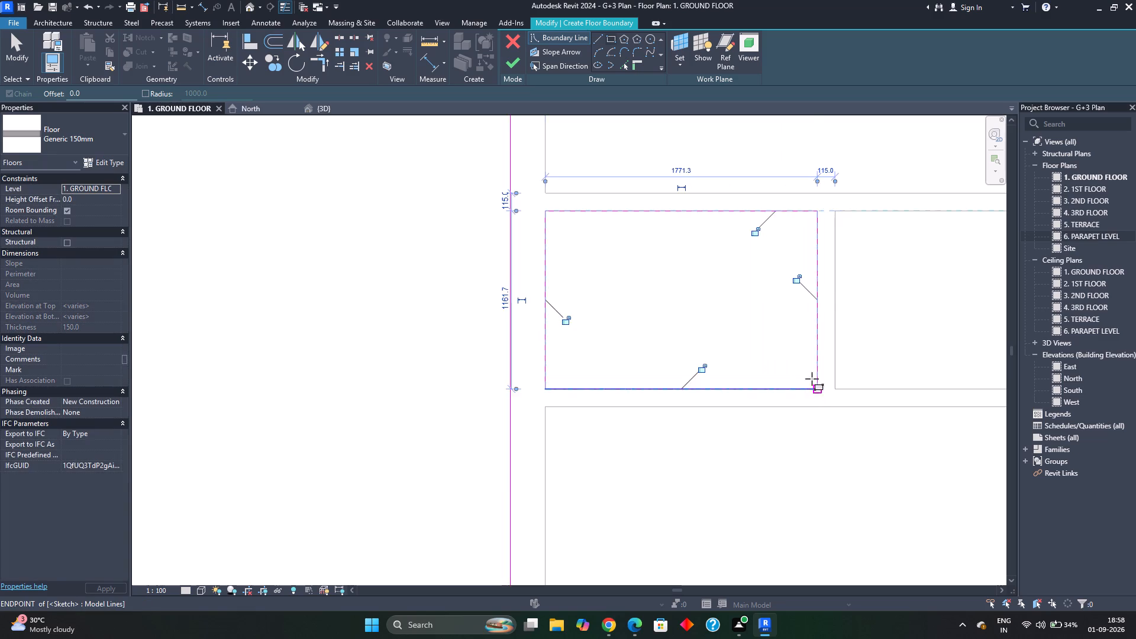
key(Escape)
scroll(812, 370, down, 12)
middle_drag(815, 386, 550, 359)
scroll(690, 387, down, 2)
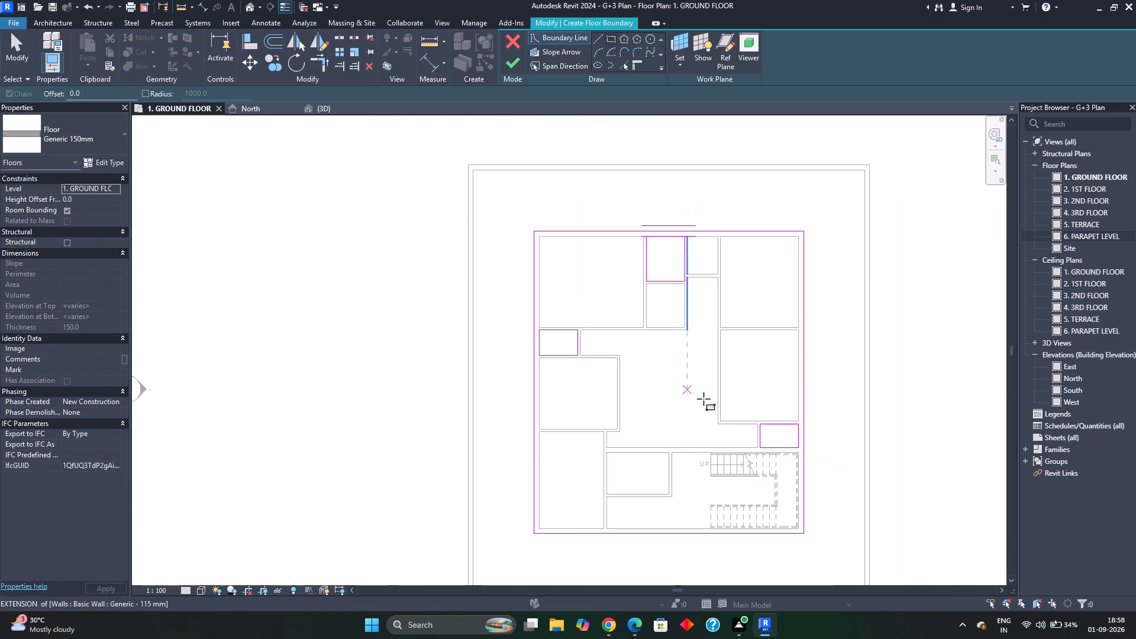
middle_drag(703, 405, 664, 398)
key(Escape)
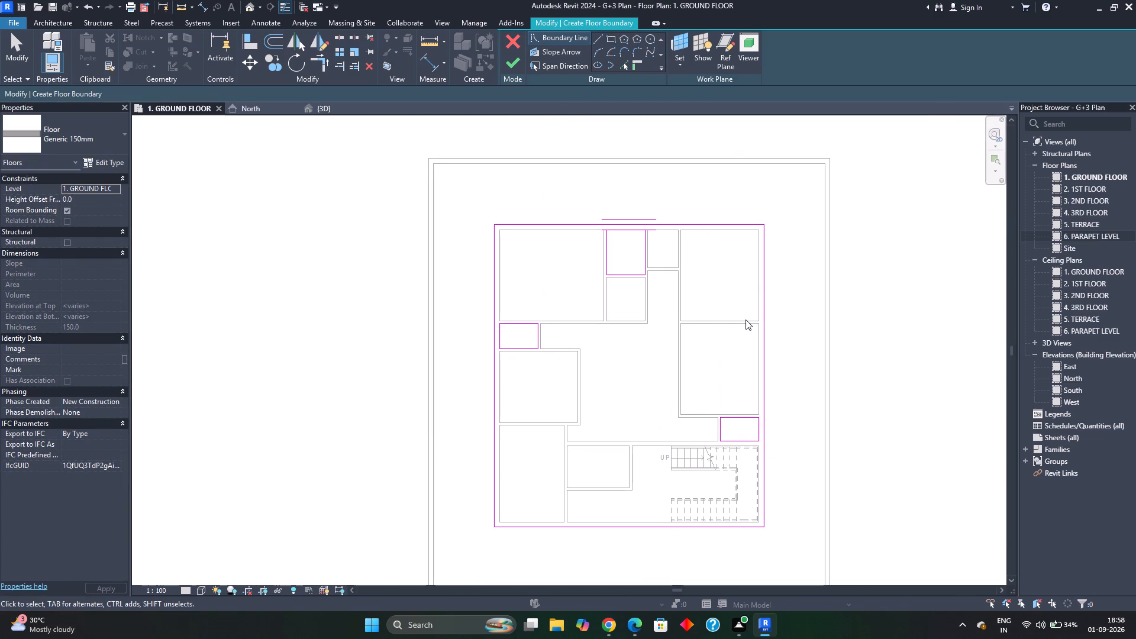
click(523, 64)
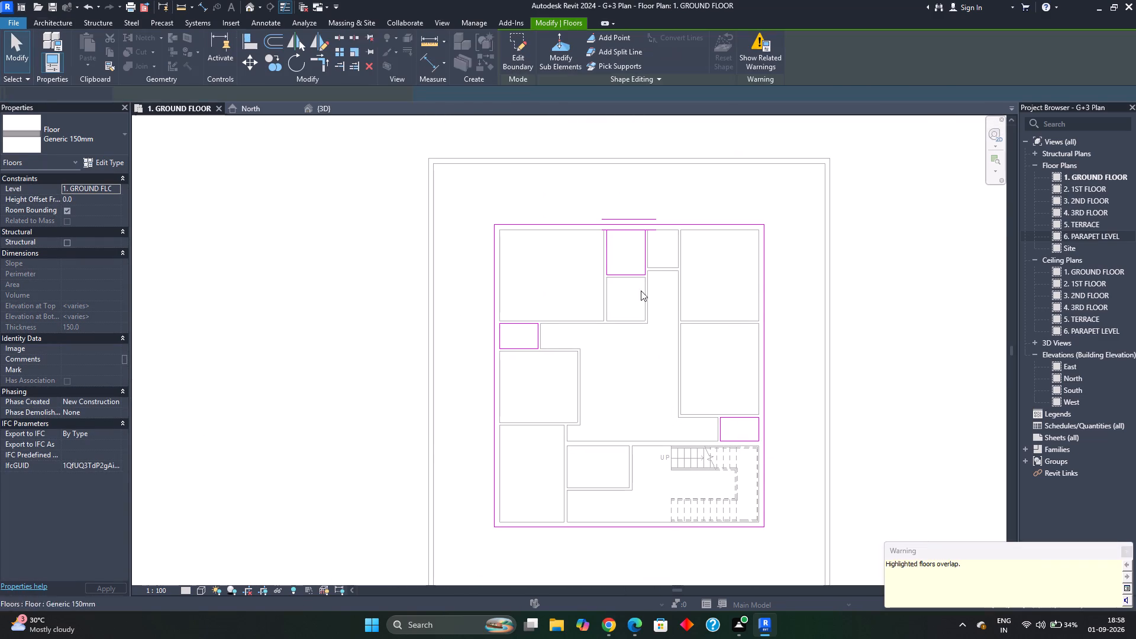
click(1128, 551)
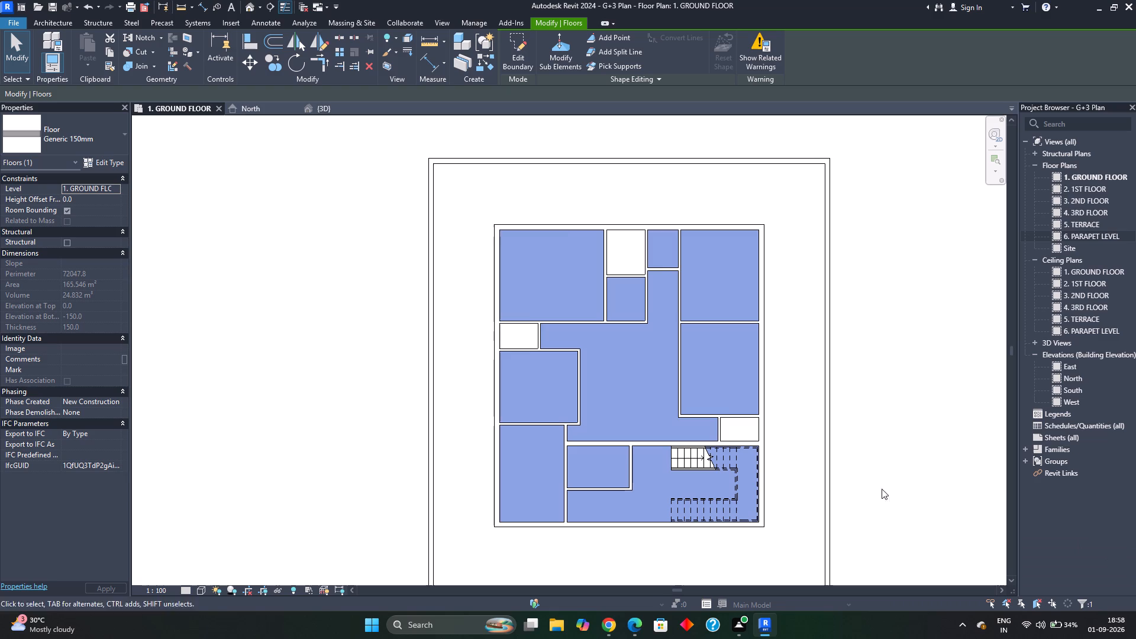
Examine the ground floor slab and its room openings in the 3D view.
click(330, 111)
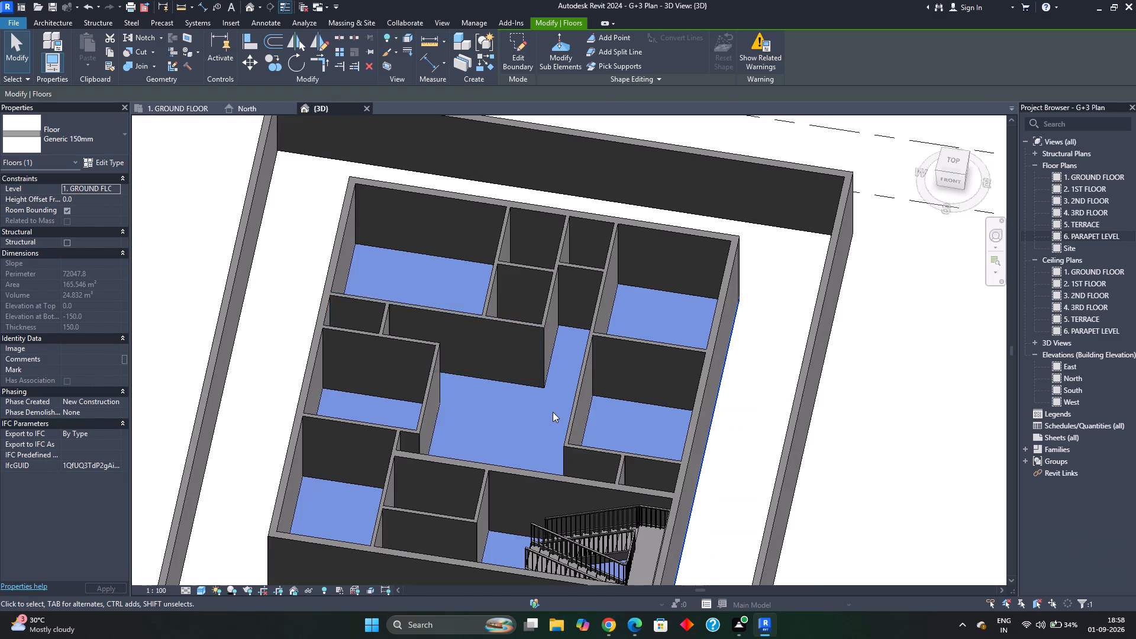
scroll(554, 418, up, 1)
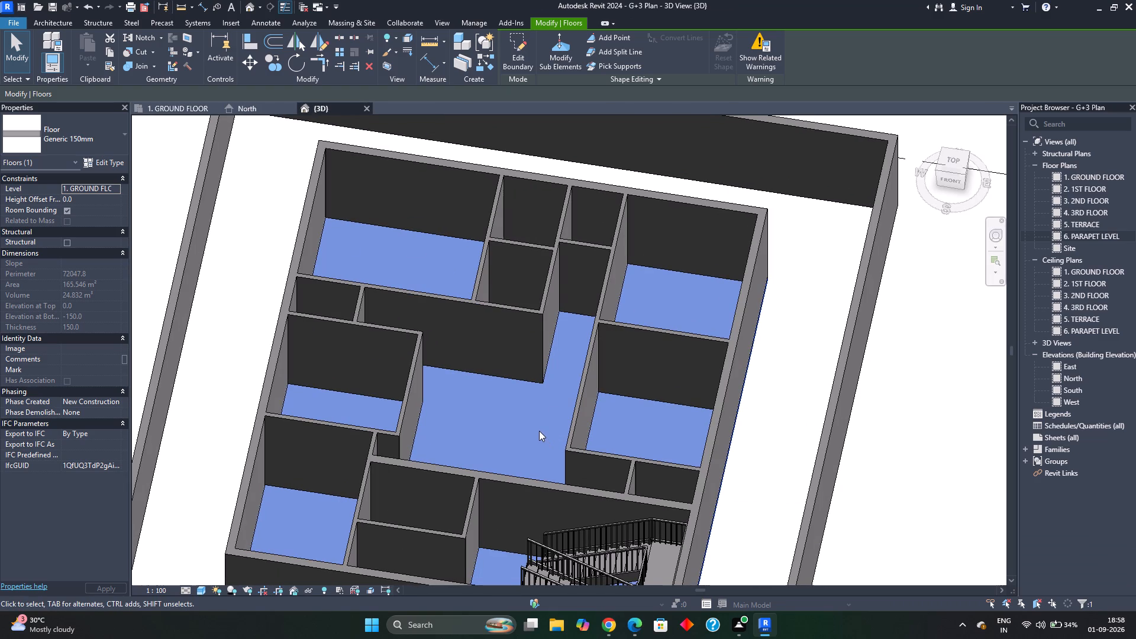
key(Escape)
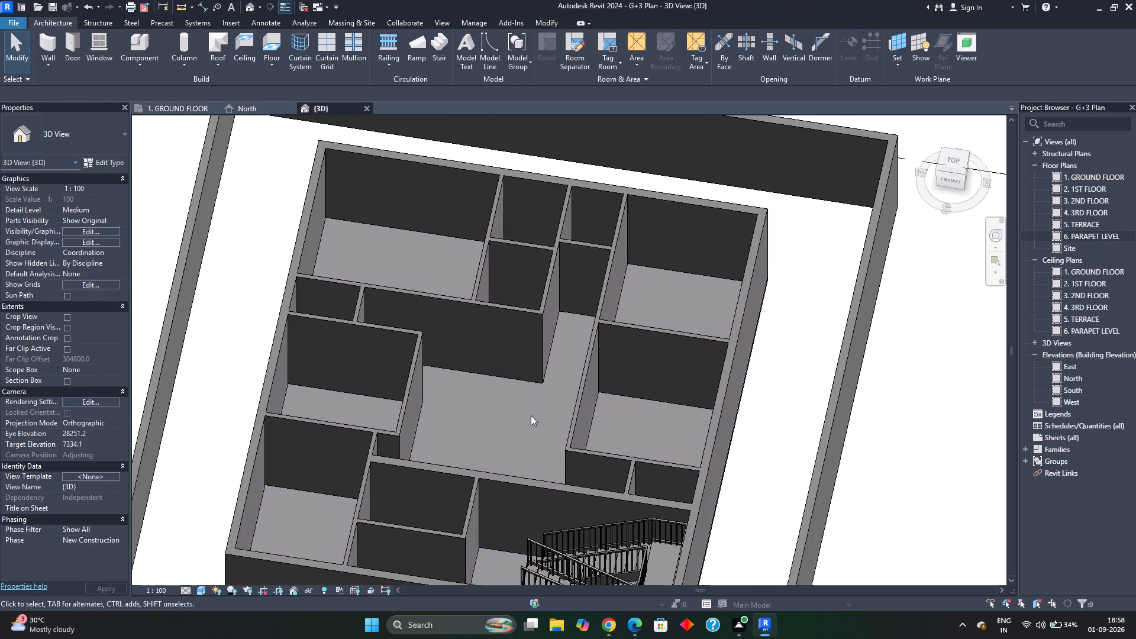
scroll(534, 415, down, 3)
click(553, 389)
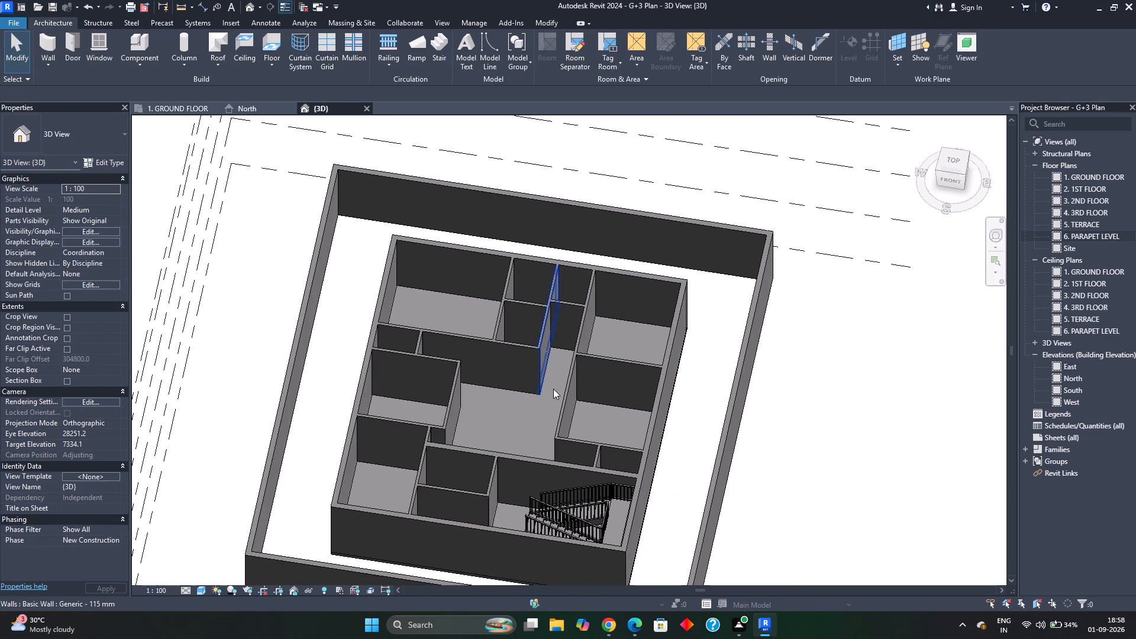
click(561, 350)
scroll(537, 434, up, 2)
key(Escape)
shift+middle_drag(537, 412, 537, 414)
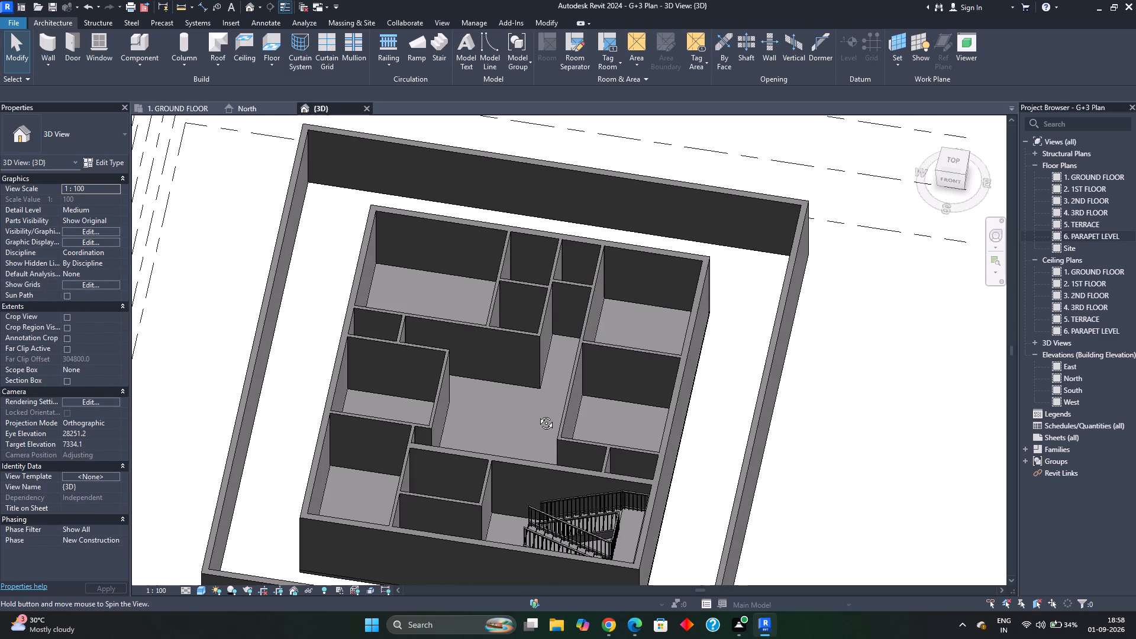
shift+middle_drag(537, 414, 539, 419)
shift+middle_drag(537, 424, 530, 446)
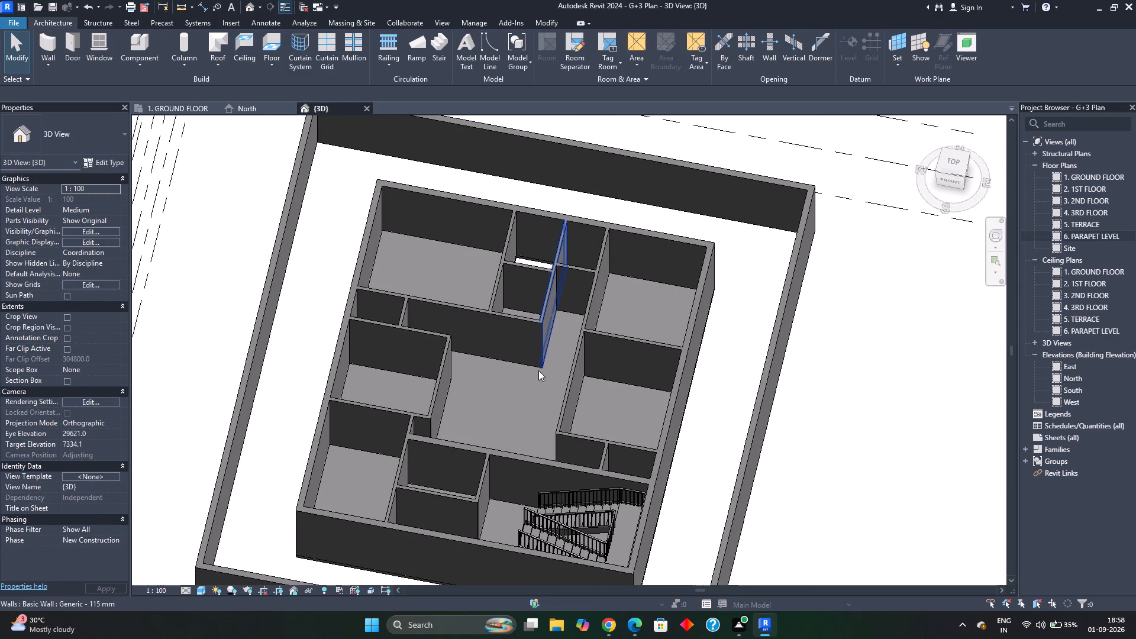
click(538, 370)
key(Escape)
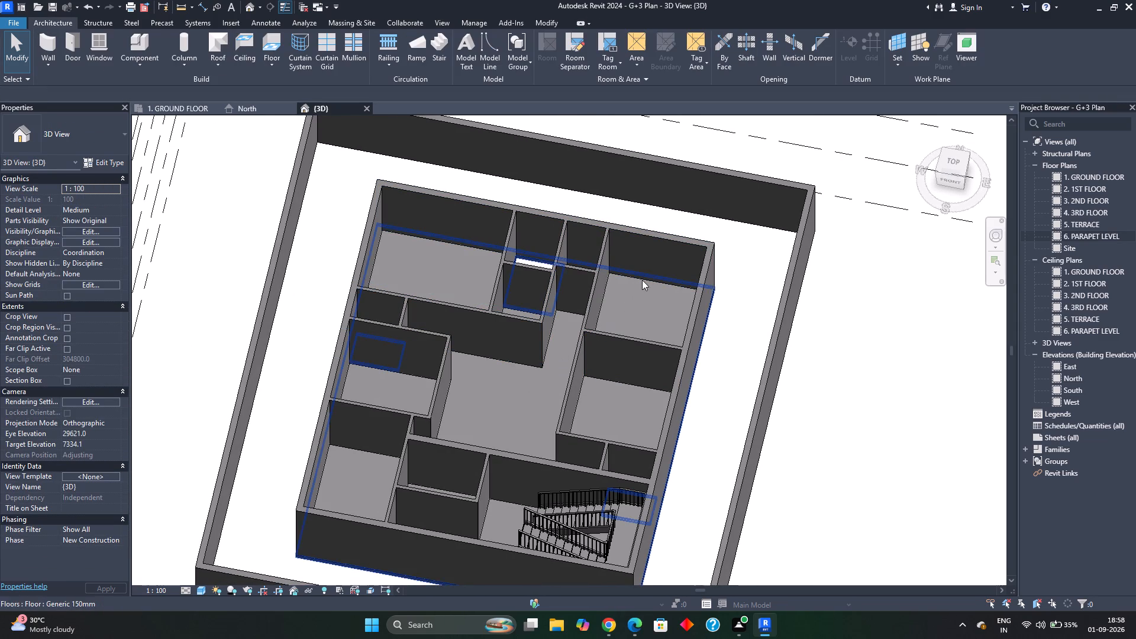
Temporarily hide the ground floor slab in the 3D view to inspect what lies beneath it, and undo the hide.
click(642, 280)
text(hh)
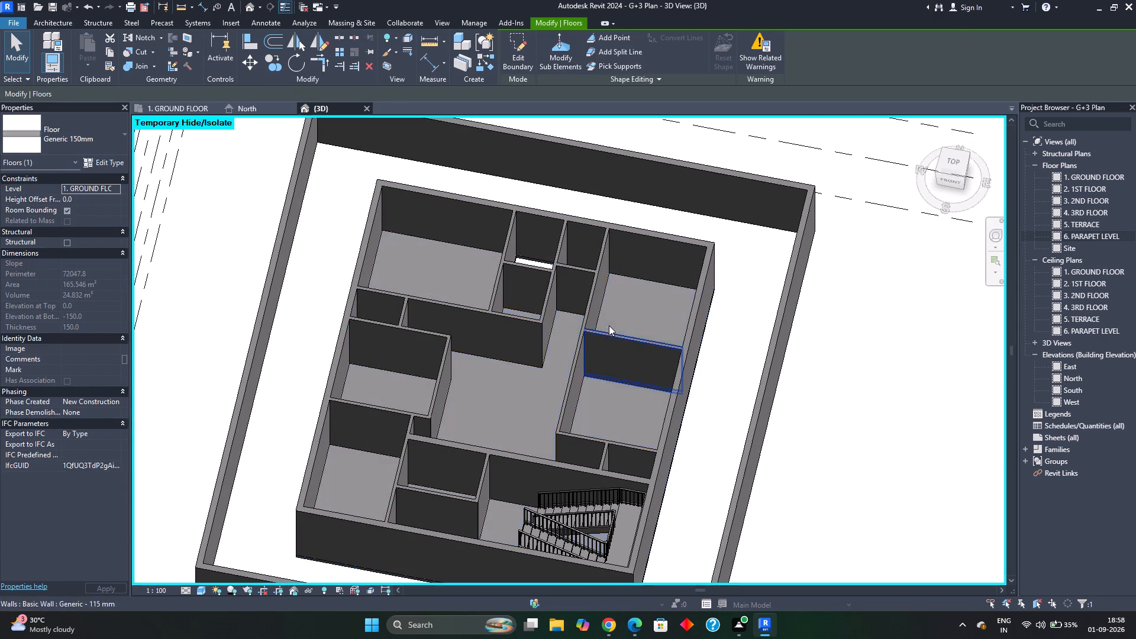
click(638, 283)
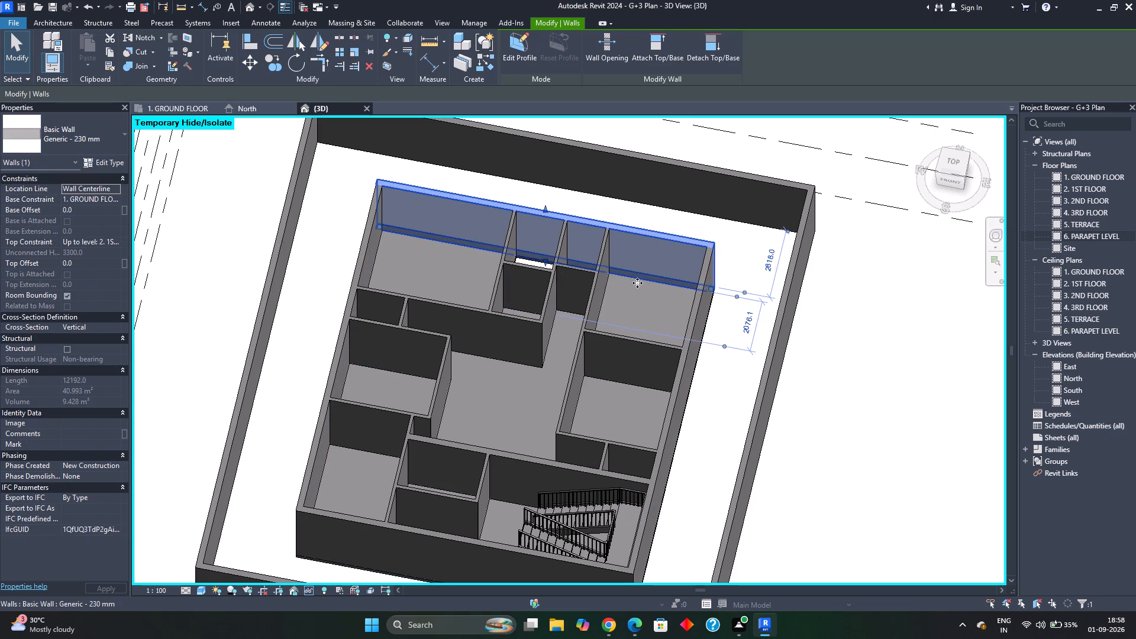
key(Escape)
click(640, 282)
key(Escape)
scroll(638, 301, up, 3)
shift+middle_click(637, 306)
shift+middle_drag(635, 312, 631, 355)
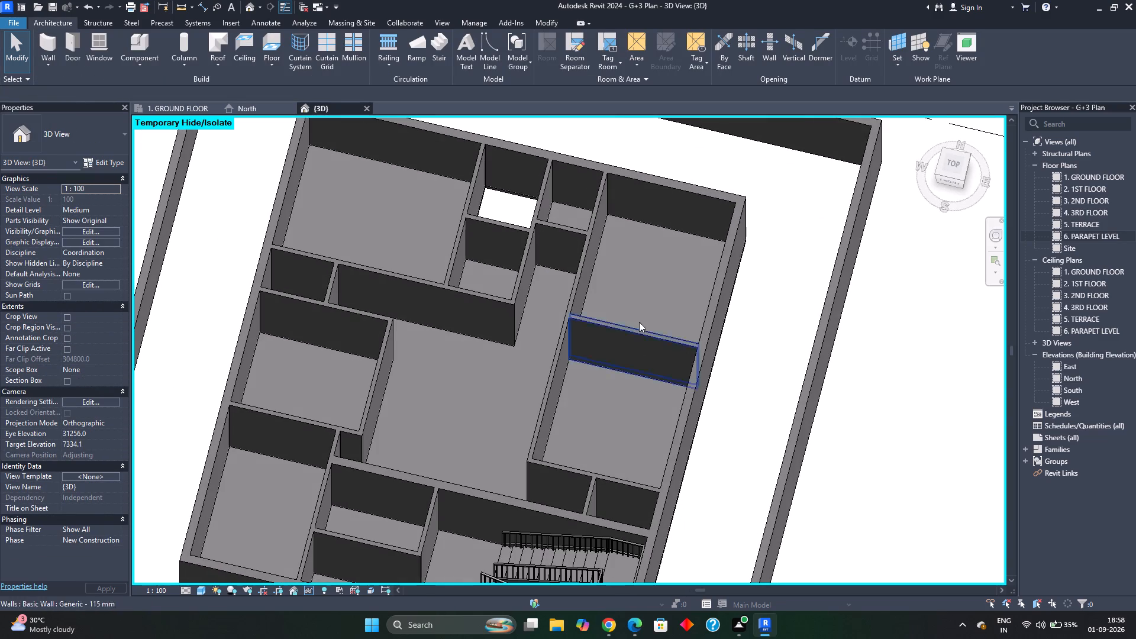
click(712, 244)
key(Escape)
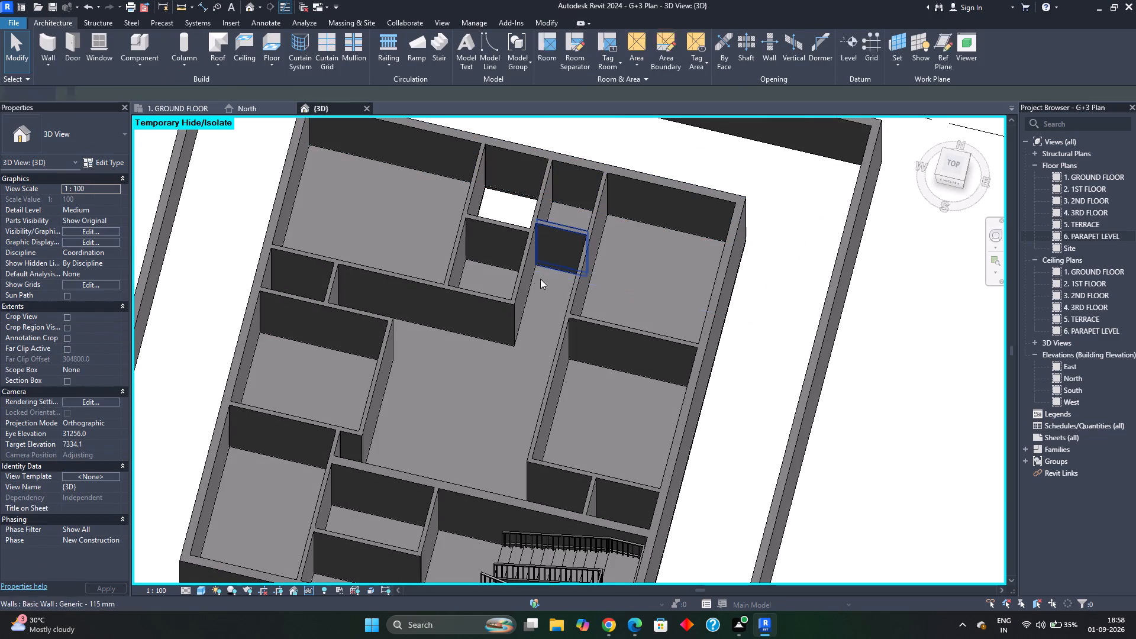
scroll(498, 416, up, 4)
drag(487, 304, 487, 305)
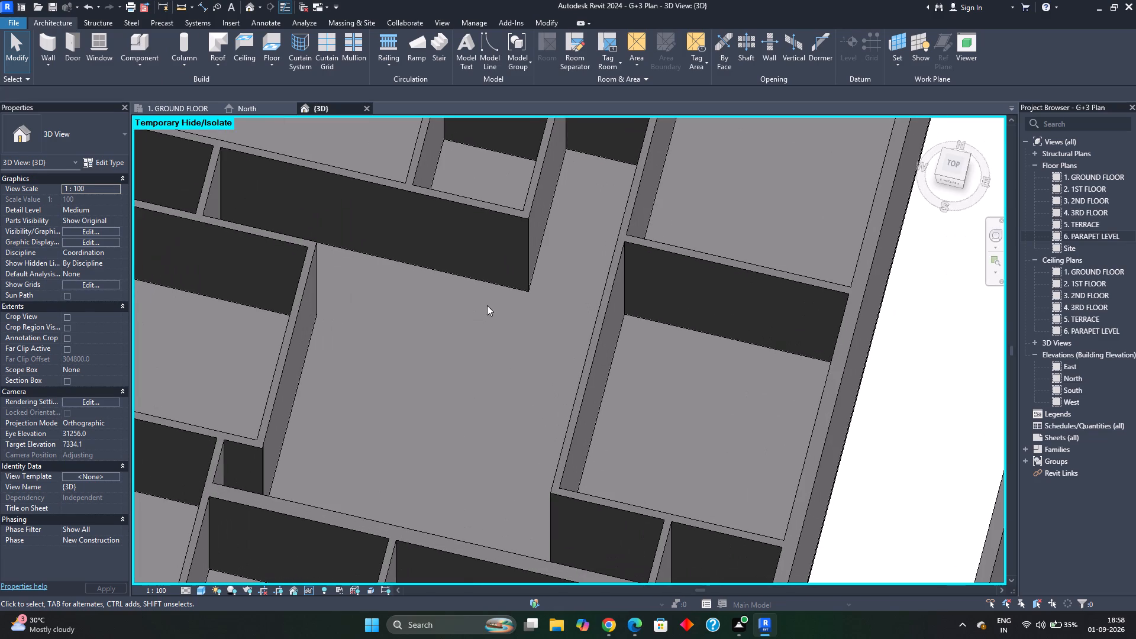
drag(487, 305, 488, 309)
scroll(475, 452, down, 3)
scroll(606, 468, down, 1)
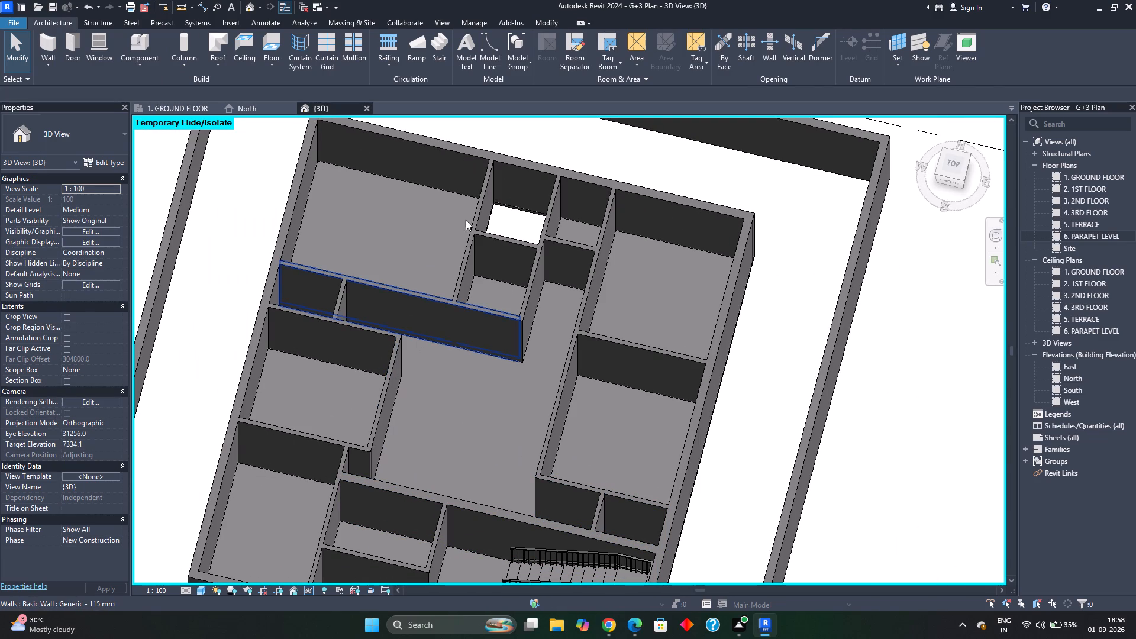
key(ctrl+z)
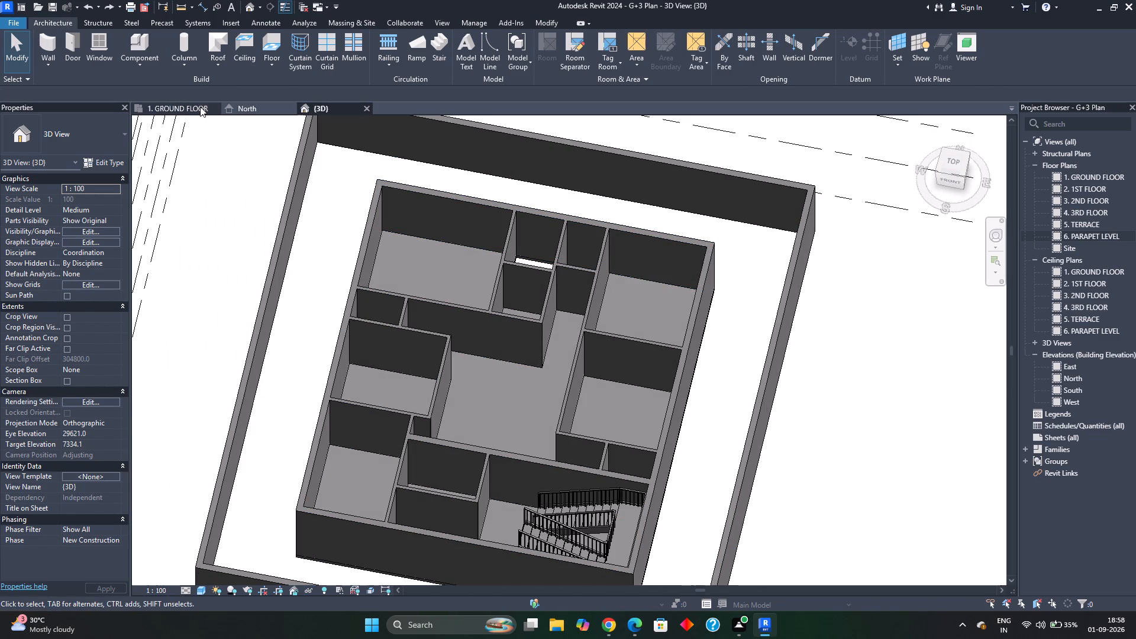
Undo the recent floor sketch and opening edits in the ground floor plan.
click(196, 108)
key(ctrl+z)
key(ctrl+z)
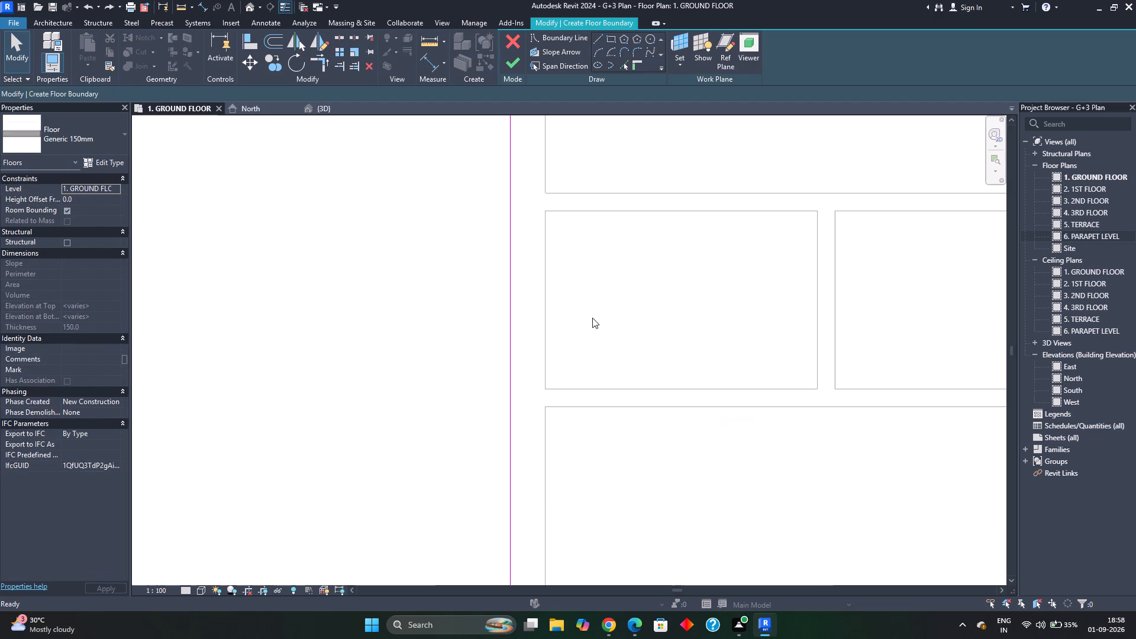
key(ctrl+z)
key(ctrl+z)
key(ctrl+z)
key(ctrl+z)
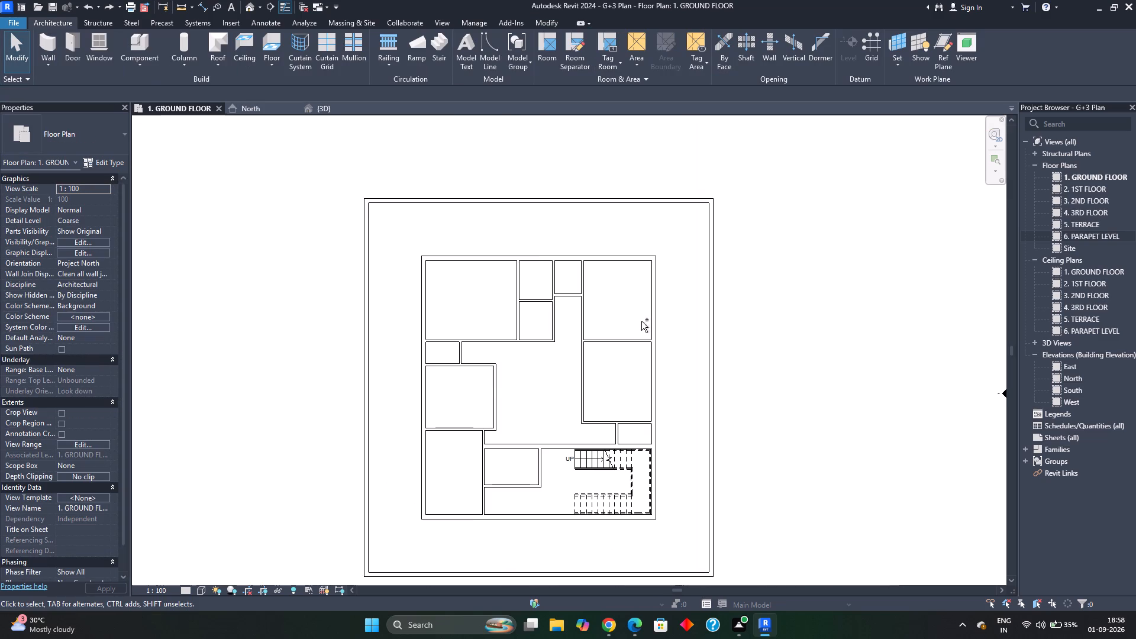
key(ctrl+z)
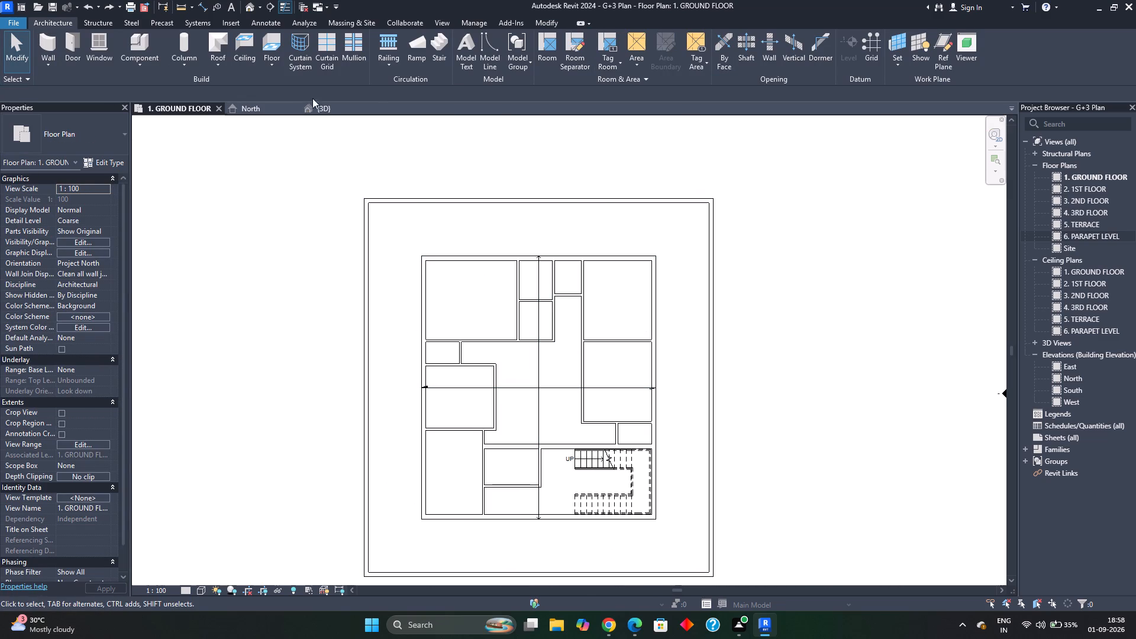
Examine the ground floor slab inside the rooms from several angles in the 3D view.
click(327, 112)
scroll(512, 330, up, 1)
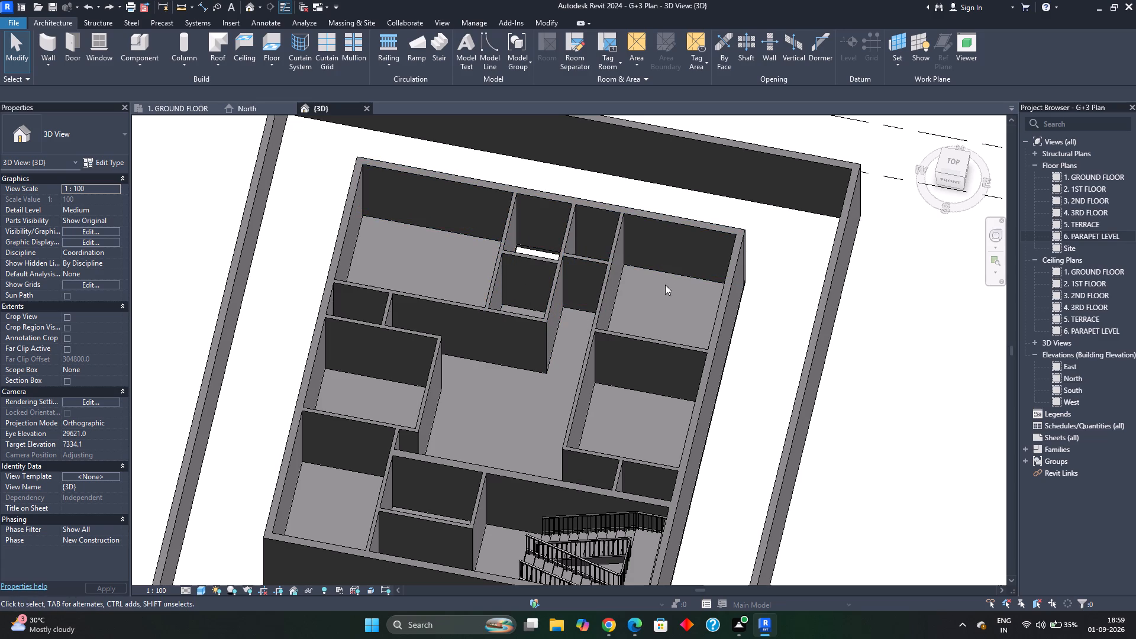
middle_drag(641, 326, 640, 288)
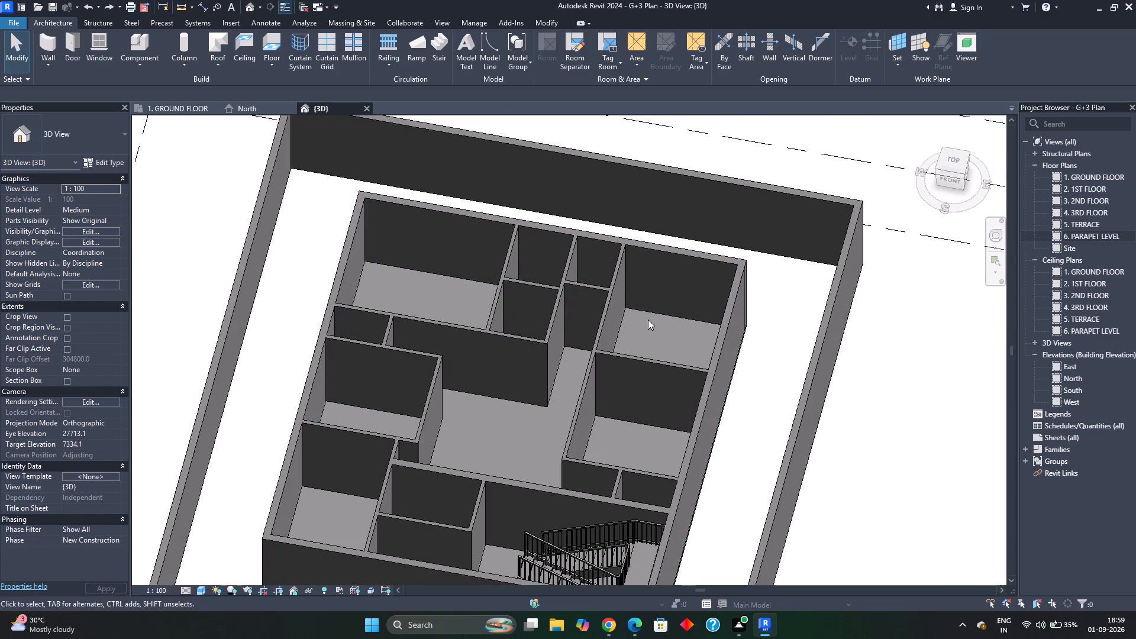
click(490, 286)
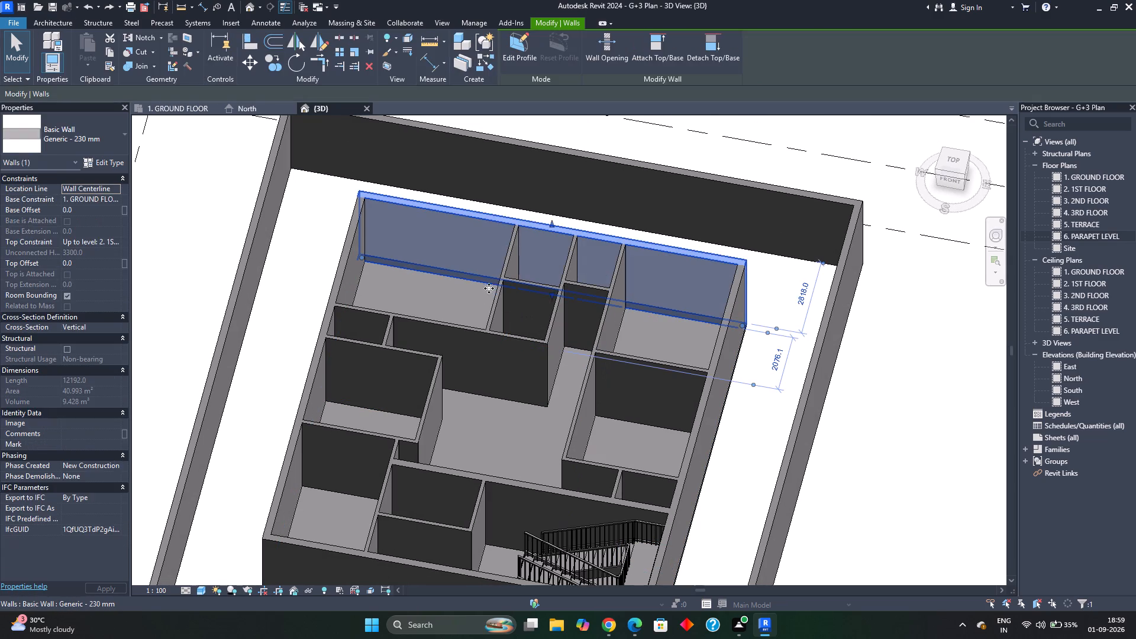
key(Escape)
shift+middle_drag(509, 366, 527, 238)
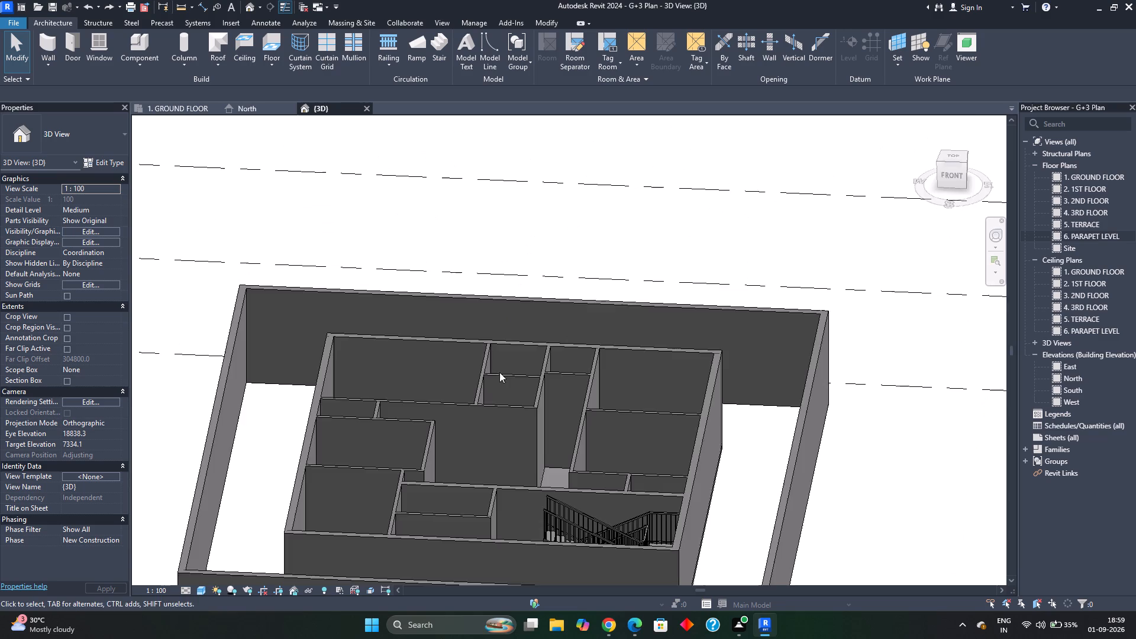
middle_drag(478, 417, 378, 369)
middle_drag(438, 473, 412, 599)
scroll(490, 476, up, 4)
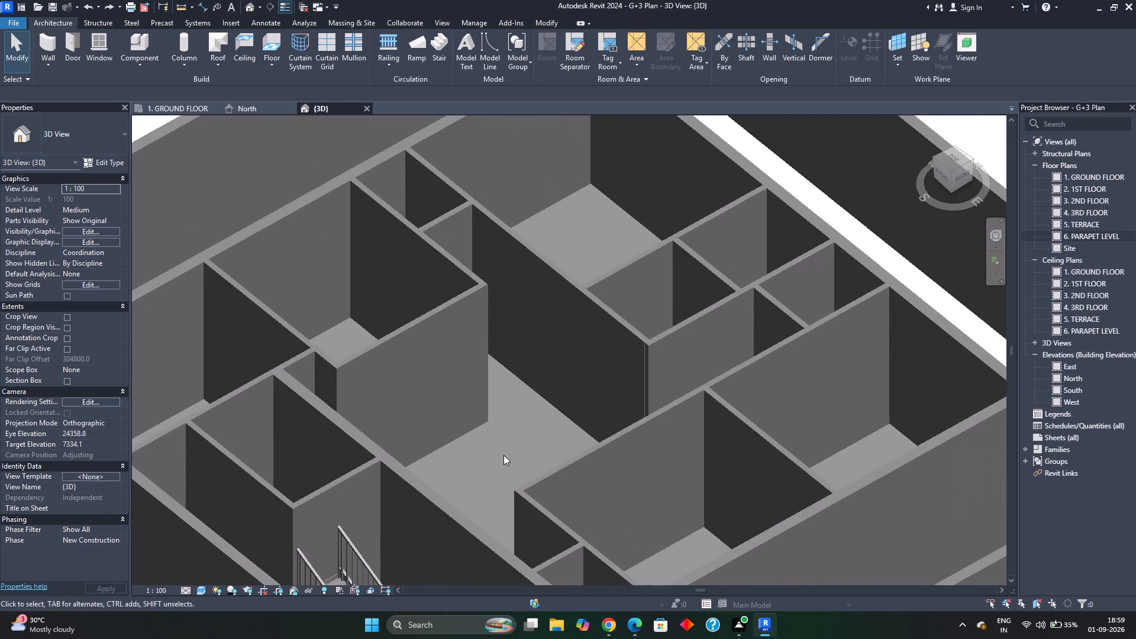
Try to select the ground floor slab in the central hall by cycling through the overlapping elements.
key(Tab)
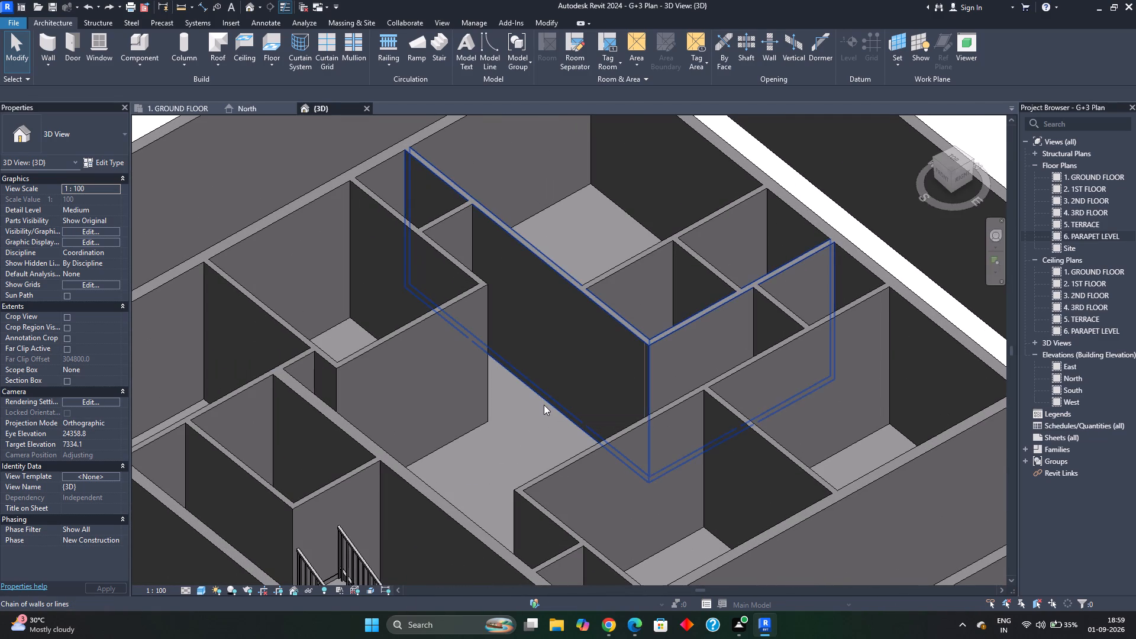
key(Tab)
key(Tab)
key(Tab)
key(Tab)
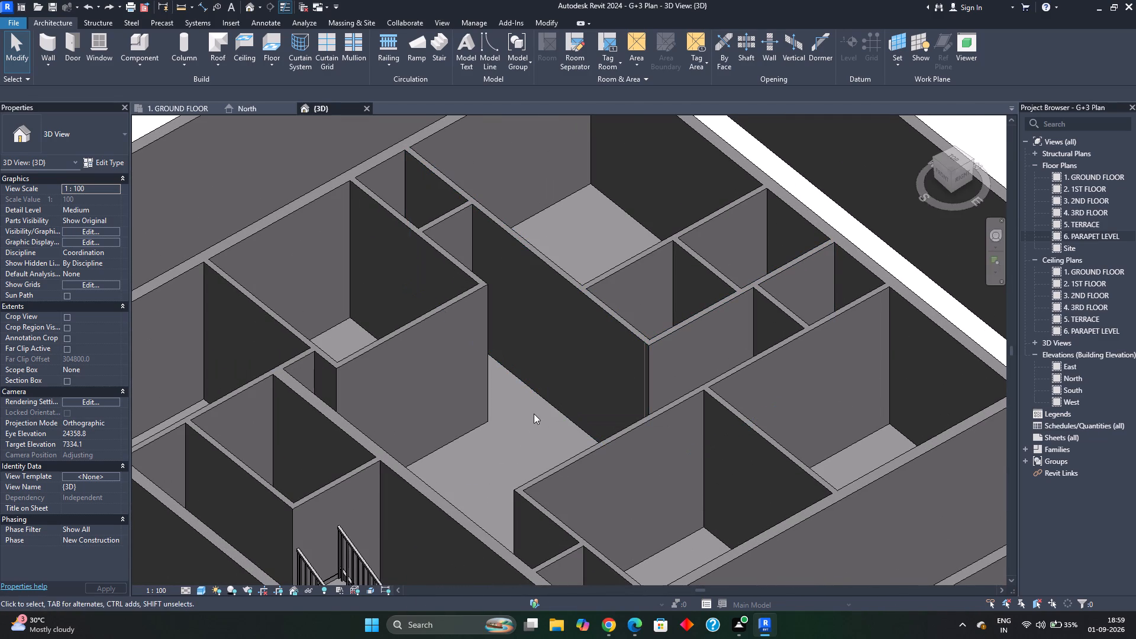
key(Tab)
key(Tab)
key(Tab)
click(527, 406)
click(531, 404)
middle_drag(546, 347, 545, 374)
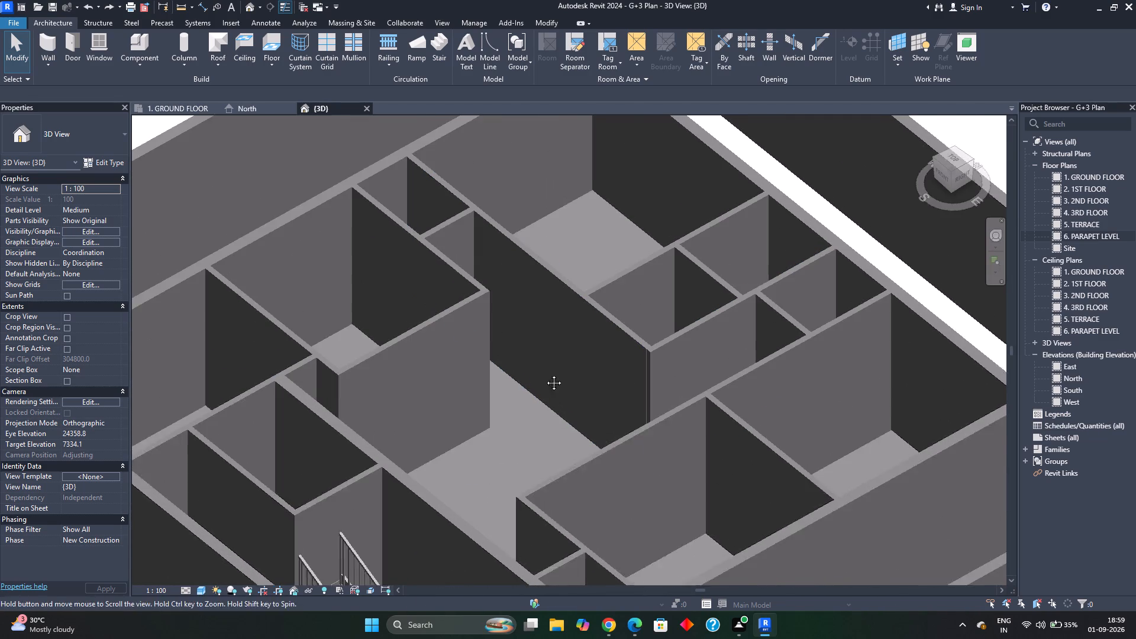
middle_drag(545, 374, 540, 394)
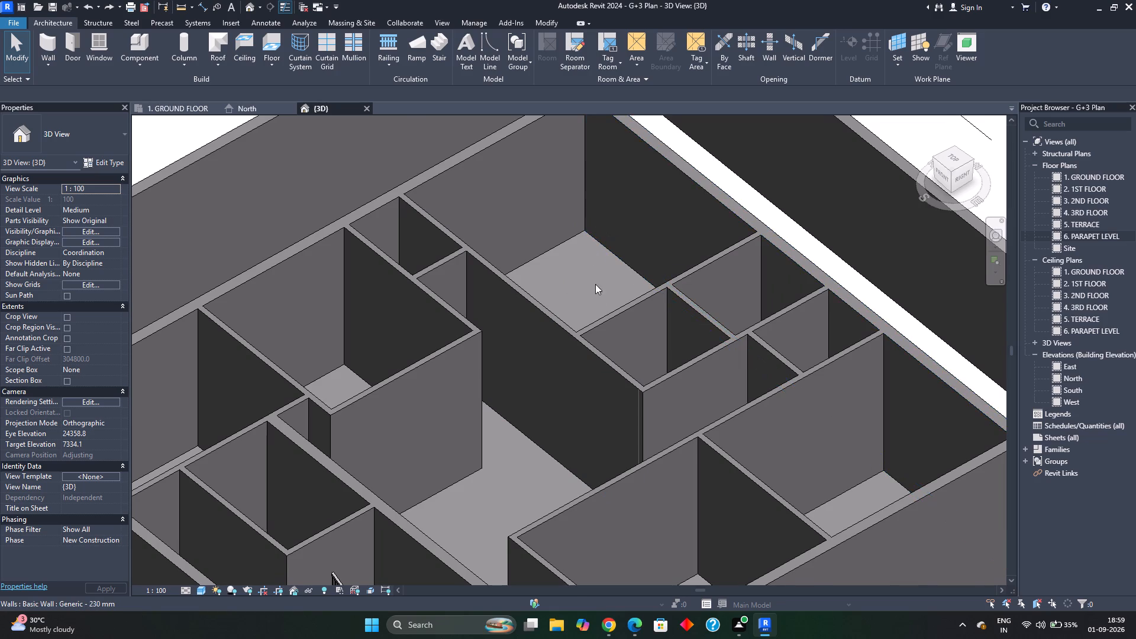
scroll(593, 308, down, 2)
Delete the ground floor slab in the 3D view, temporarily hiding the building's north exterior wall to reach it.
click(657, 201)
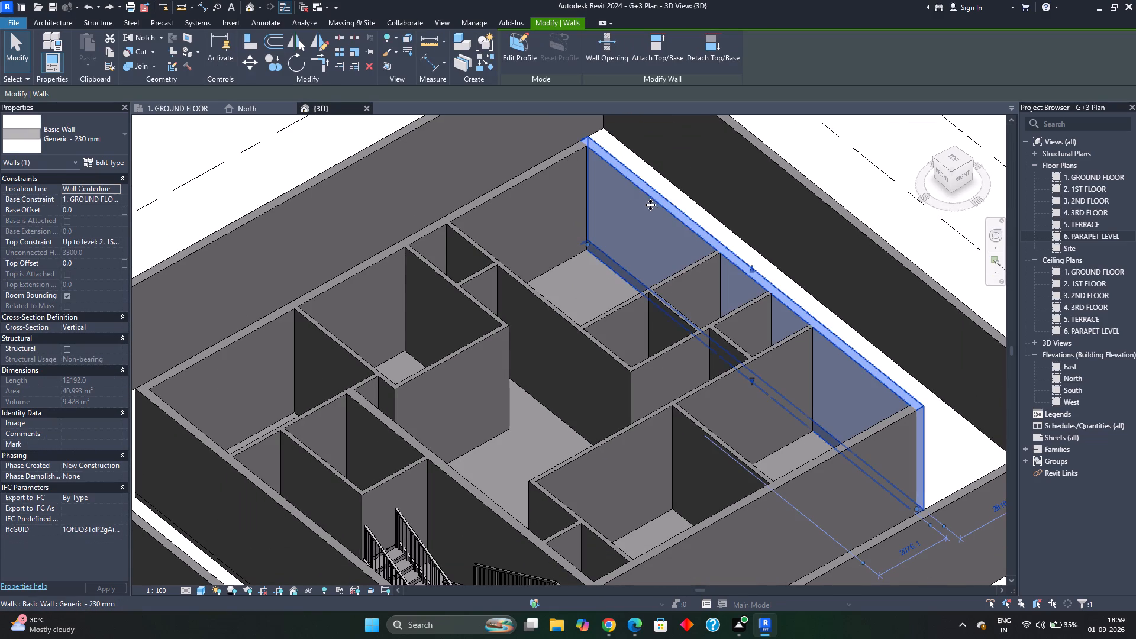
key(h)
key(h)
scroll(641, 259, up, 4)
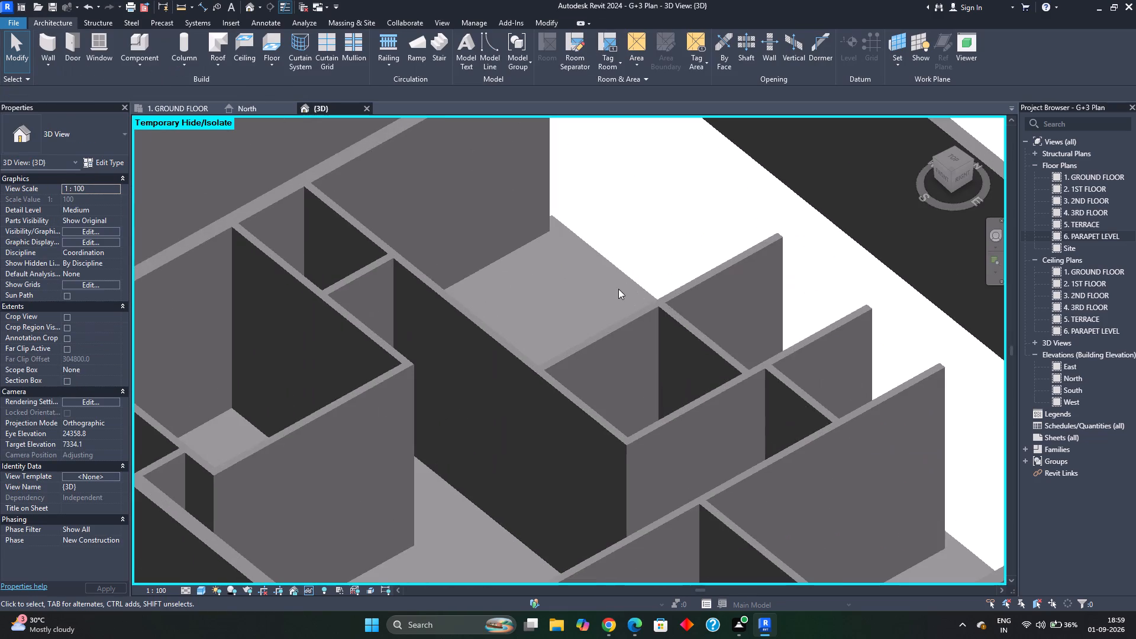
click(626, 273)
key(Delete)
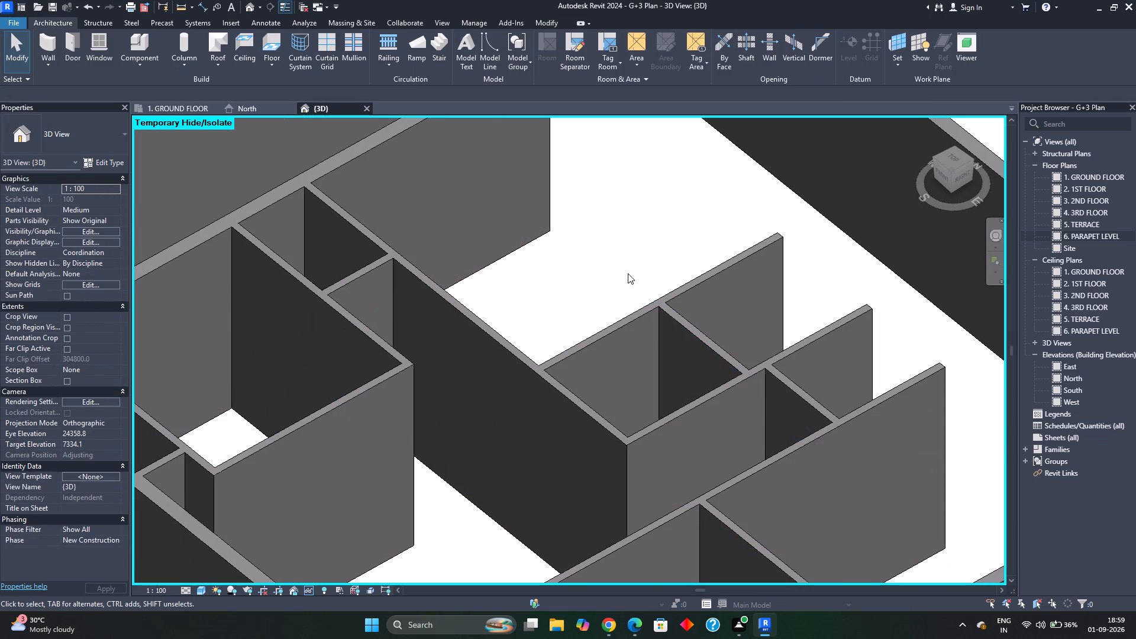
key(h)
key(r)
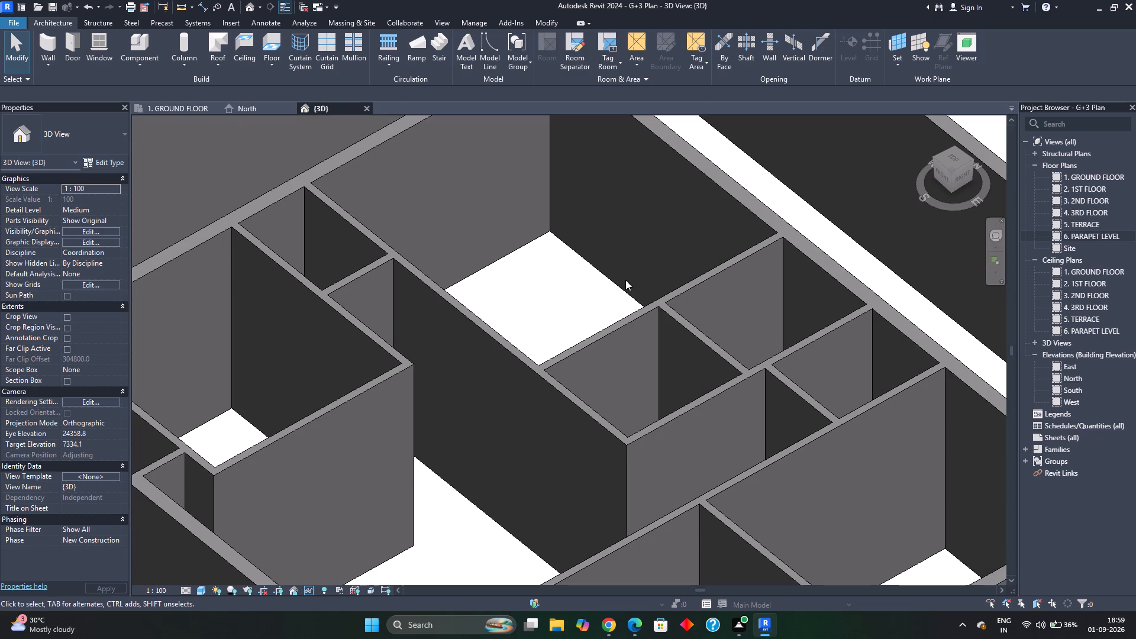
Start a new Generic 150mm floor in the ground floor plan with a rectangular boundary along the building's outer wall faces.
click(199, 108)
scroll(537, 296, down, 2)
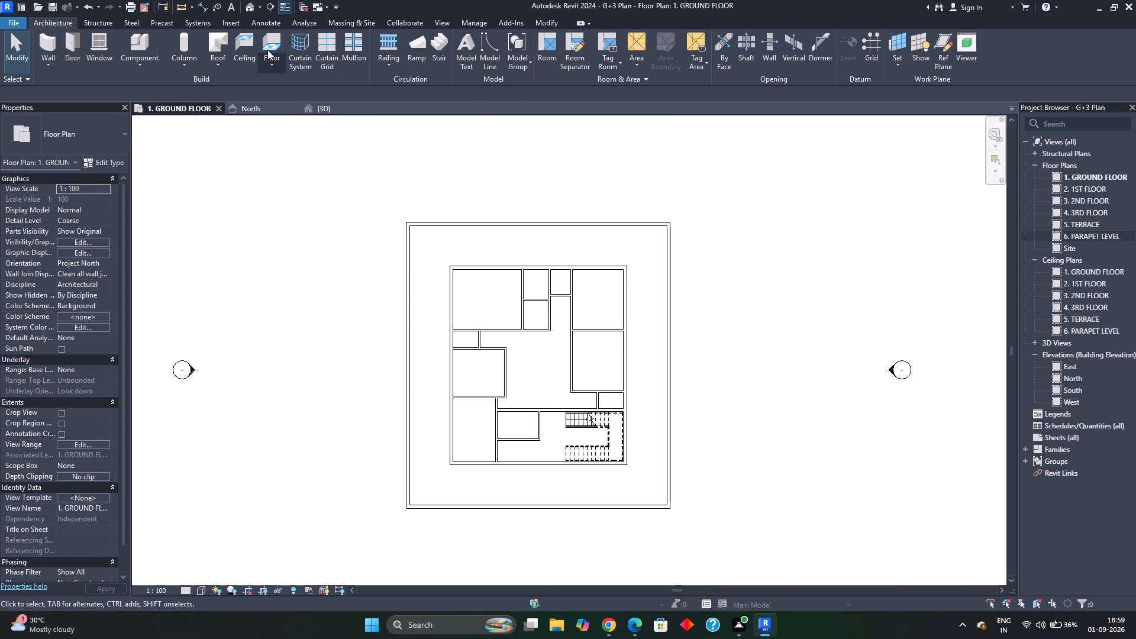
click(271, 44)
scroll(540, 387, up, 3)
scroll(427, 235, up, 2)
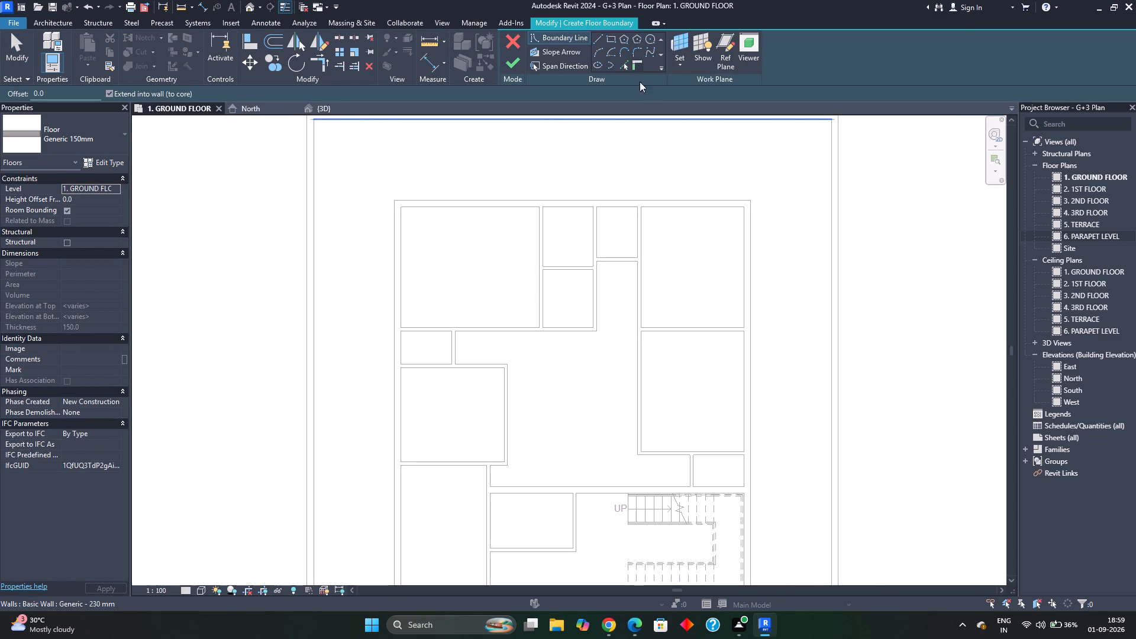
click(608, 36)
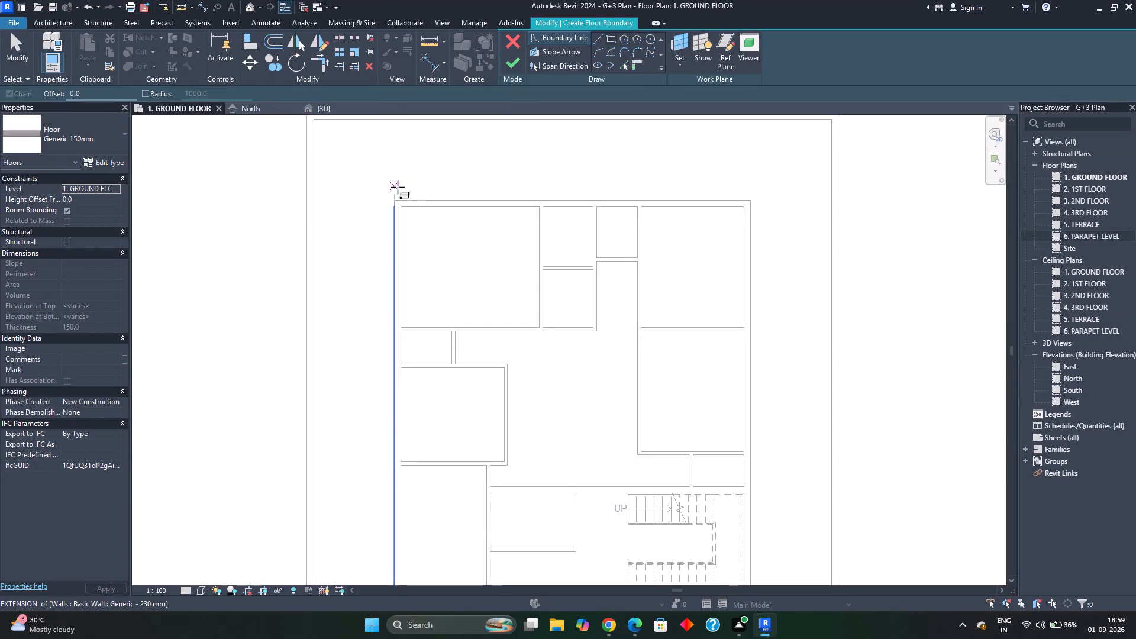
click(390, 201)
middle_drag(528, 388, 451, 193)
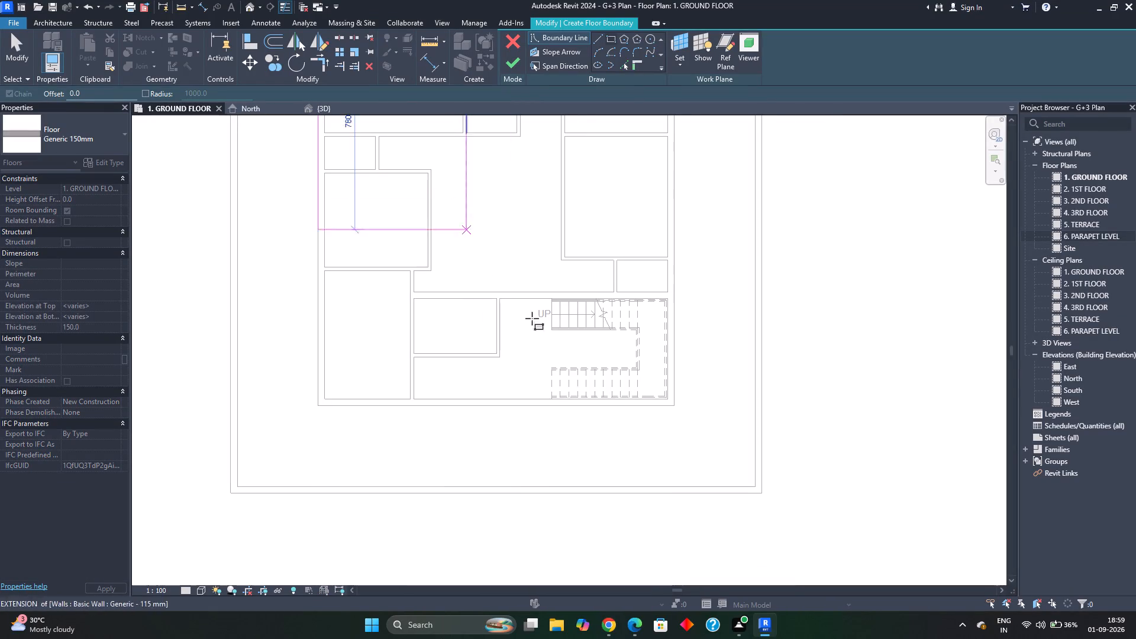
click(670, 408)
Add a 1771 mm wide rectangular opening to the floor sketch inside the small east-side room above the staircase.
middle_drag(543, 315, 651, 381)
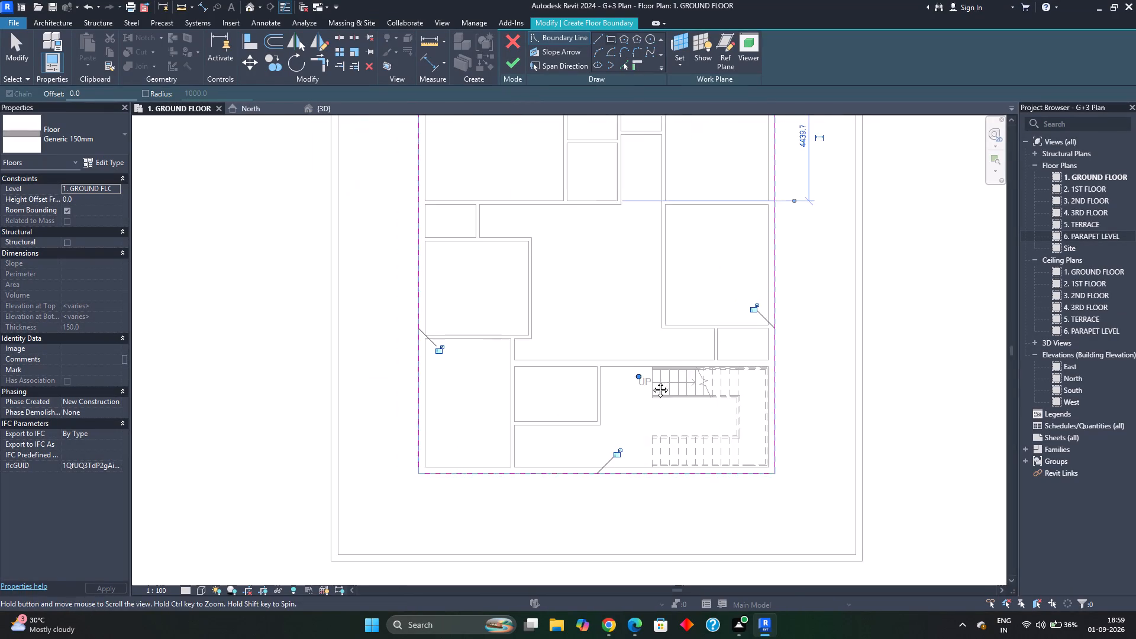
middle_drag(651, 381, 652, 381)
middle_drag(535, 331, 553, 359)
scroll(830, 372, up, 7)
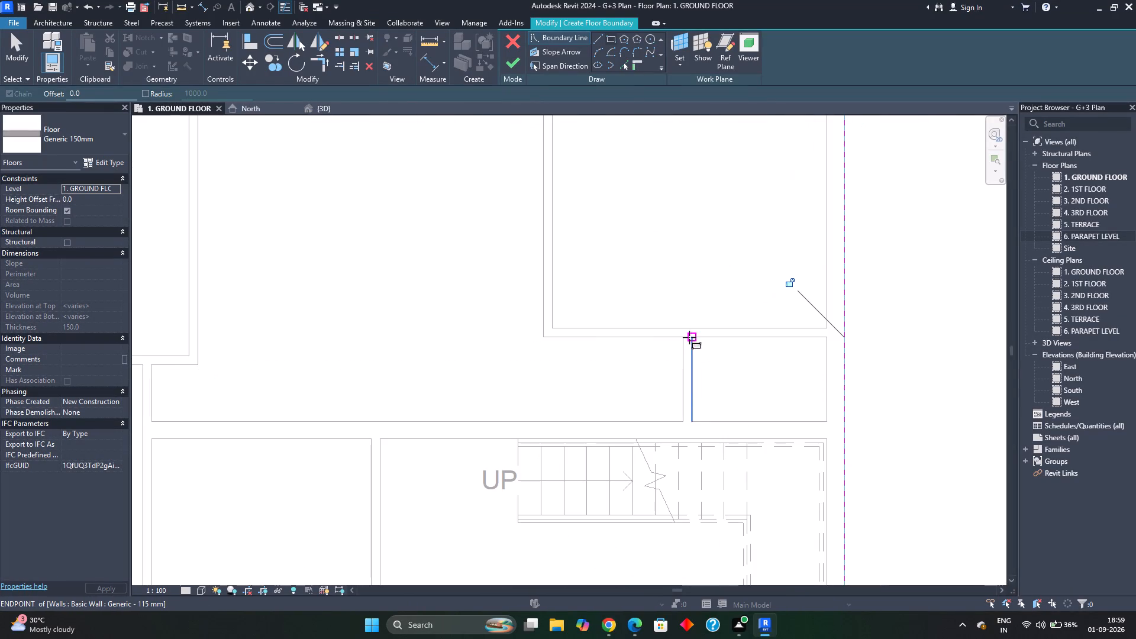
click(689, 337)
click(825, 419)
scroll(767, 326, up, 1)
scroll(767, 327, down, 3)
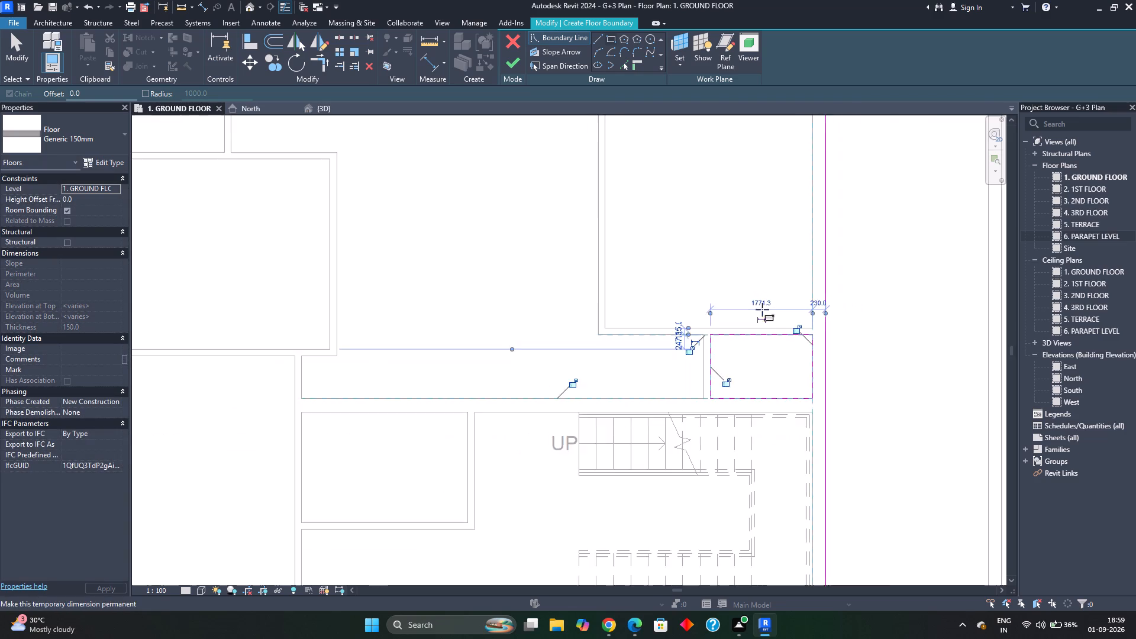
Add a 1771 by 1162 mm rectangular opening to the floor sketch in the small west-side room below the north-west room.
middle_drag(764, 317, 866, 537)
middle_drag(512, 393, 801, 409)
scroll(572, 368, up, 3)
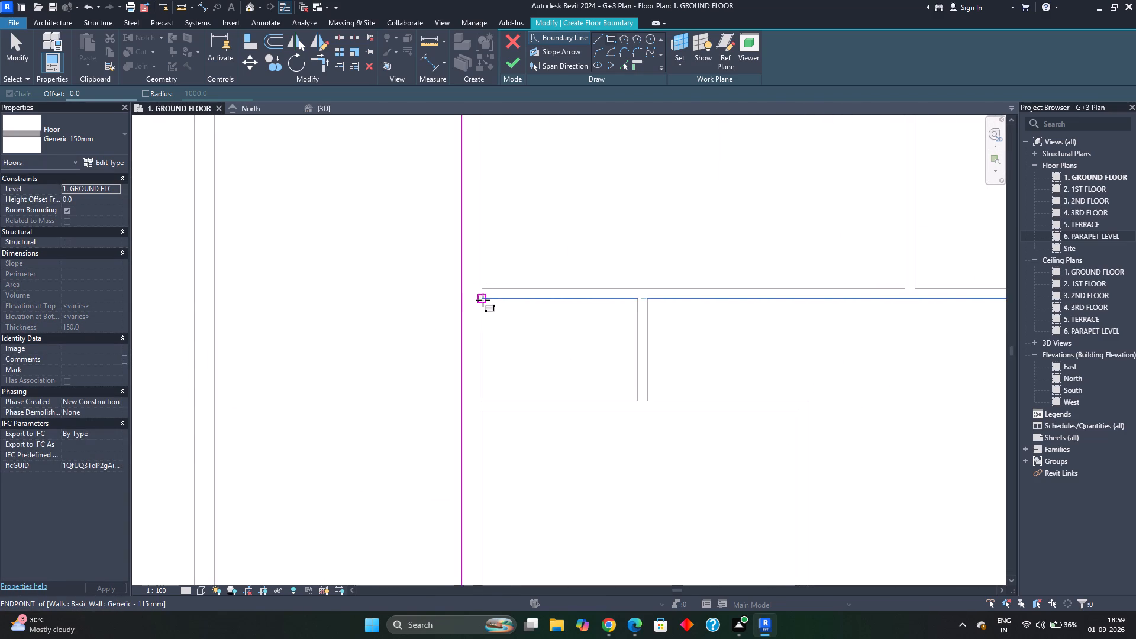
click(485, 299)
click(639, 400)
scroll(666, 343, down, 3)
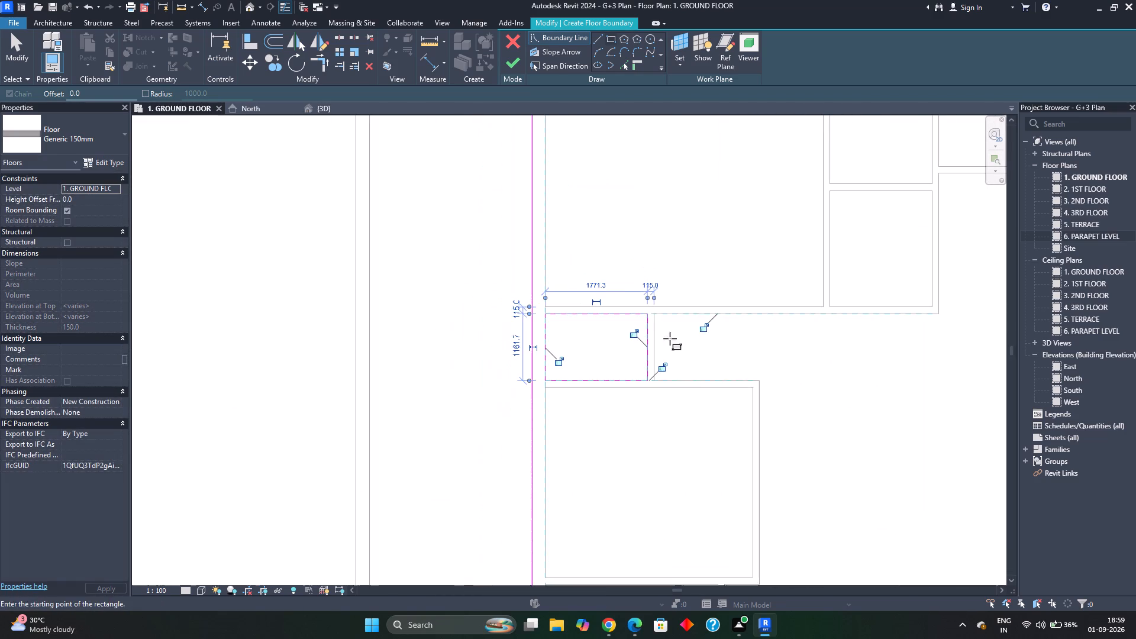
Add a rectangular opening about 1771 mm wide in the small north room between the bedrooms and finish the ground floor slab sketch.
middle_drag(712, 292, 422, 560)
scroll(625, 335, up, 6)
middle_drag(651, 383, 682, 298)
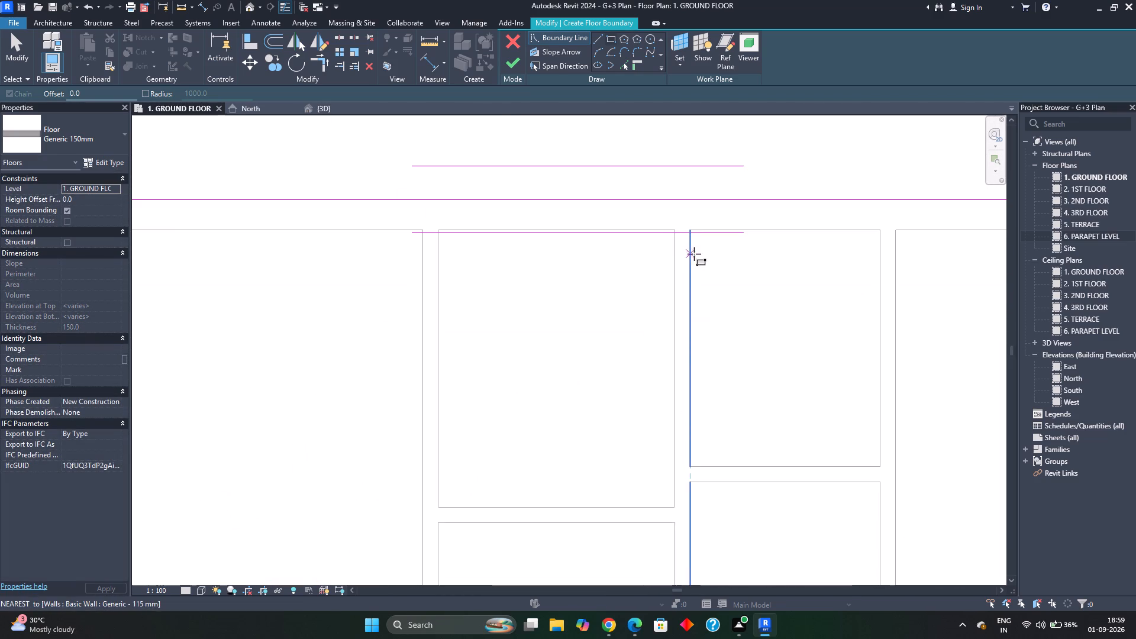
drag(672, 506, 667, 501)
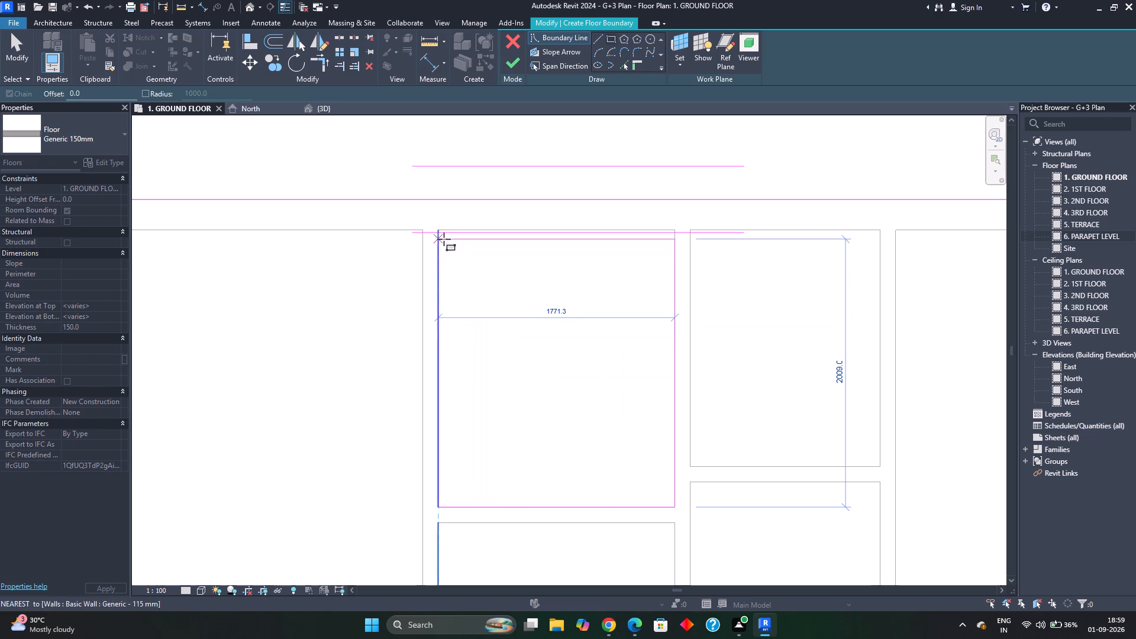
click(438, 227)
key(Escape)
scroll(523, 347, down, 4)
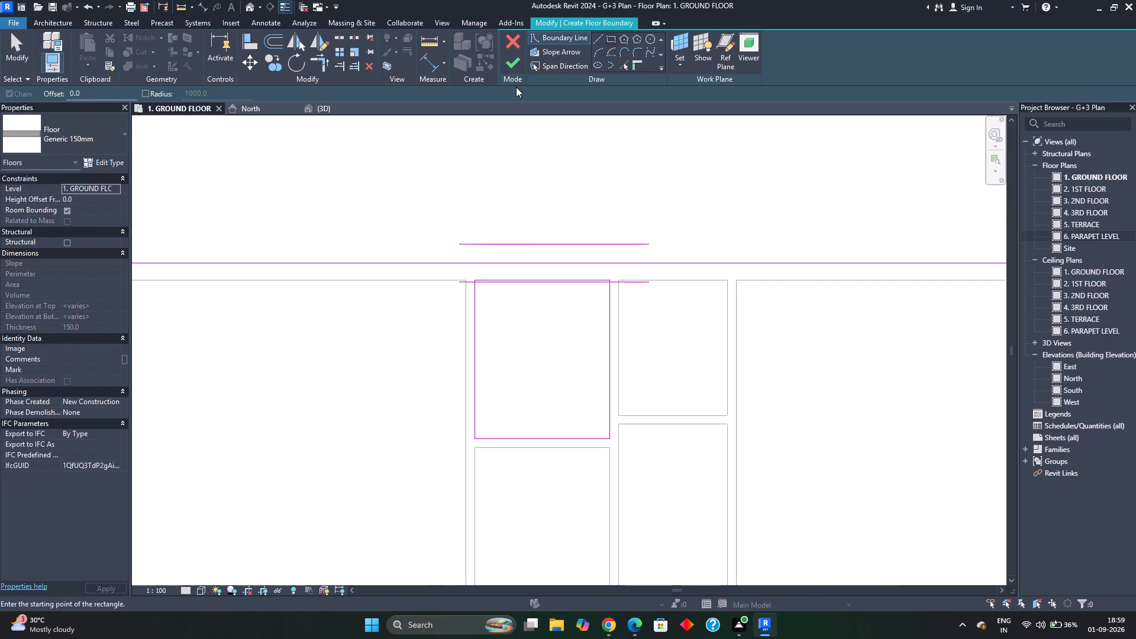
click(508, 65)
scroll(522, 311, down, 6)
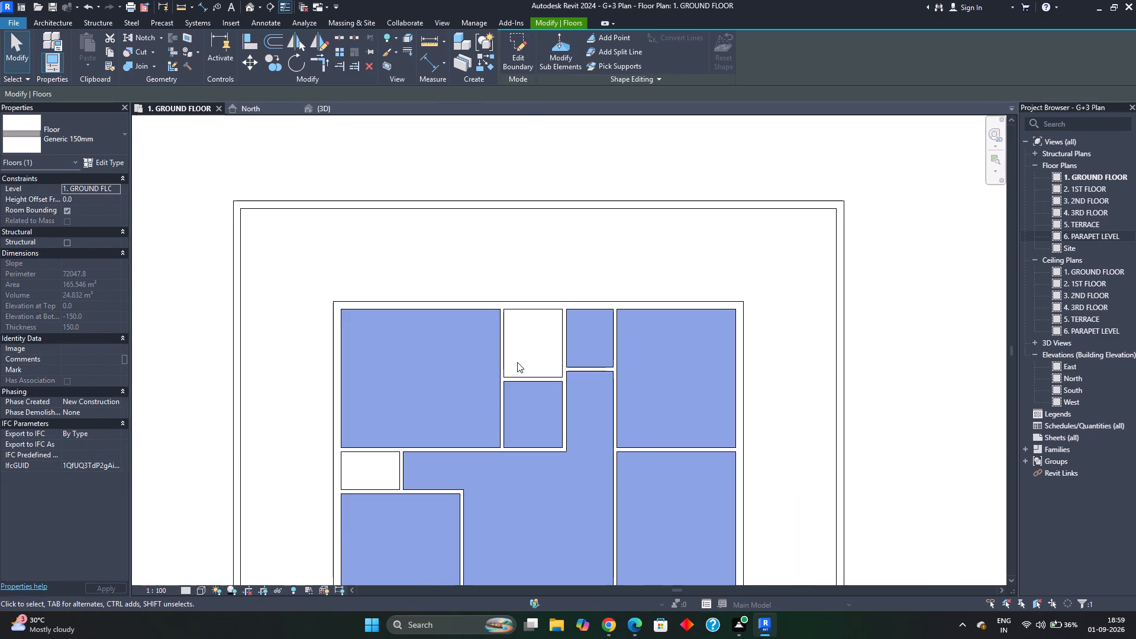
scroll(623, 463, down, 2)
middle_drag(623, 459, 623, 334)
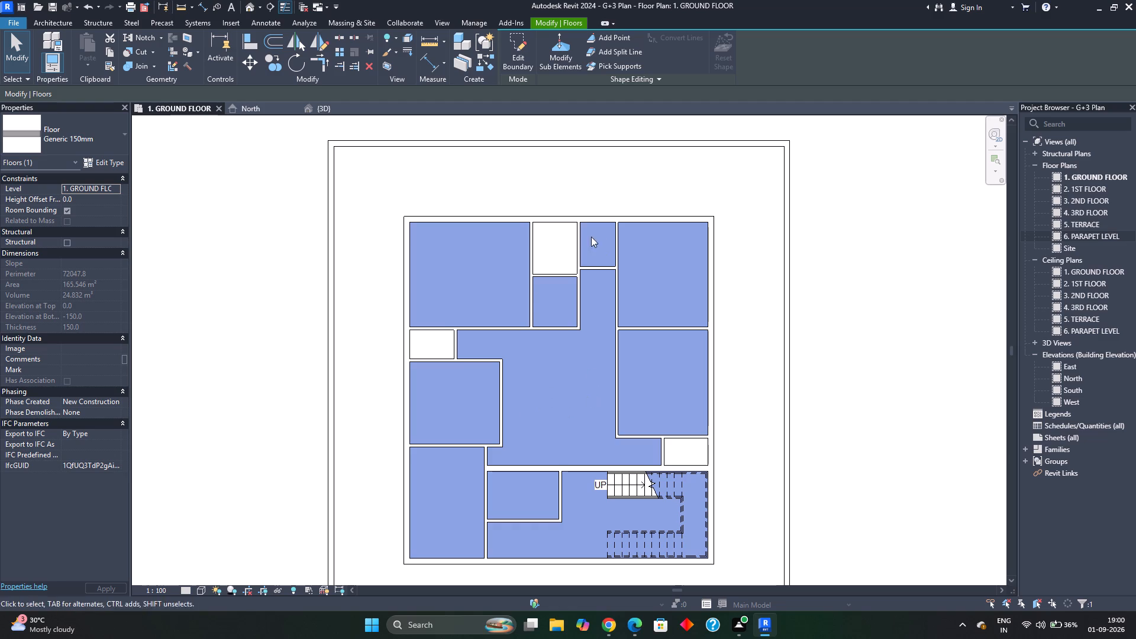
key(Escape)
scroll(572, 348, down, 1)
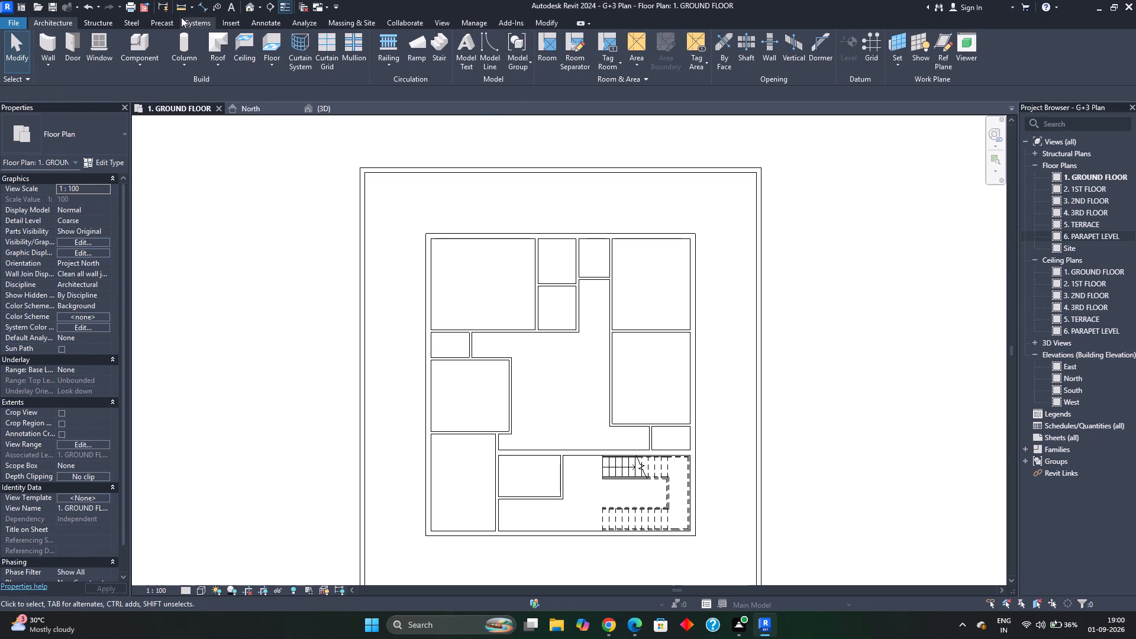
Start a new Generic 150mm floor with a height offset of -200 and outline the small north room's inner faces with a rectangle.
click(276, 45)
scroll(515, 279, up, 2)
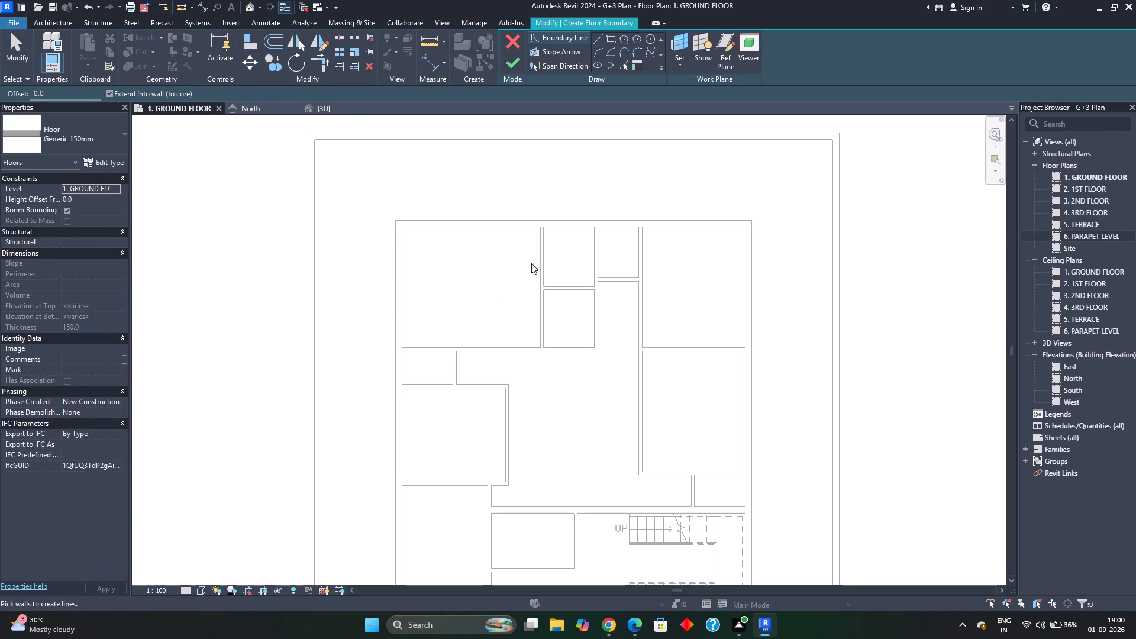
click(106, 201)
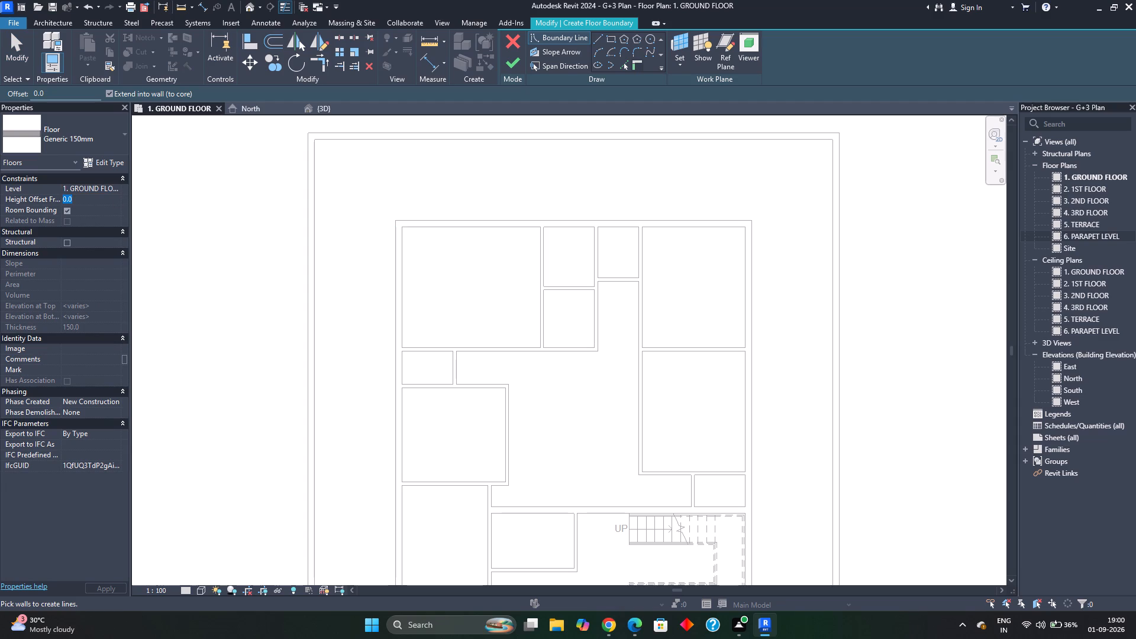
text(*200)
key(BackSpace)
key(BackSpace)
key(BackSpace)
key(BackSpace)
text(-200)
key(Return)
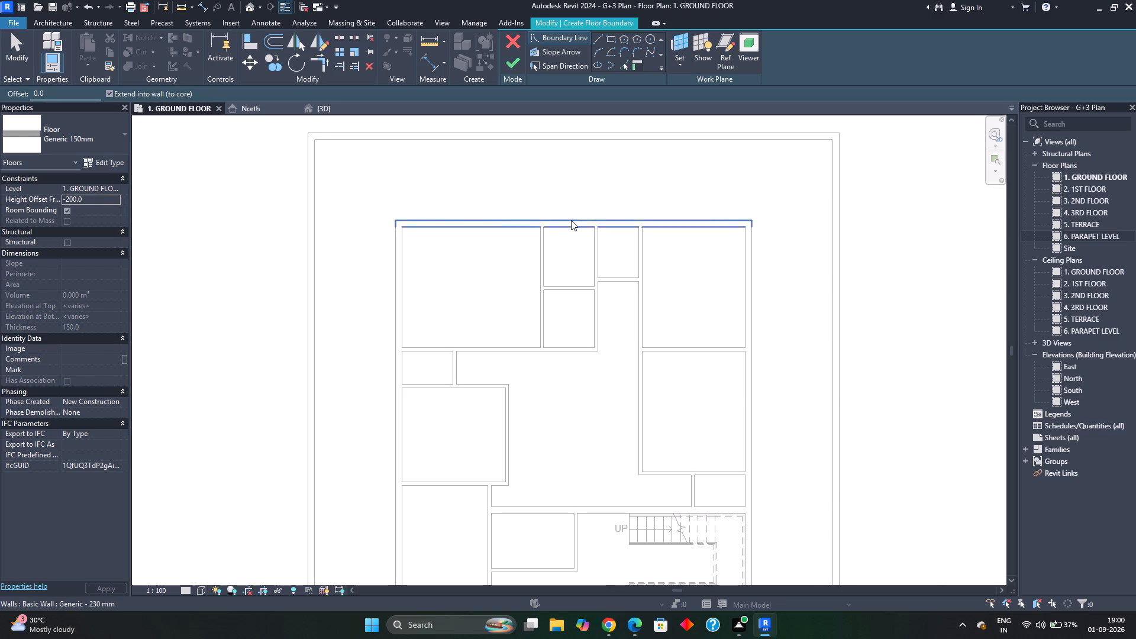
scroll(567, 234, up, 3)
click(613, 38)
scroll(614, 49, up, 4)
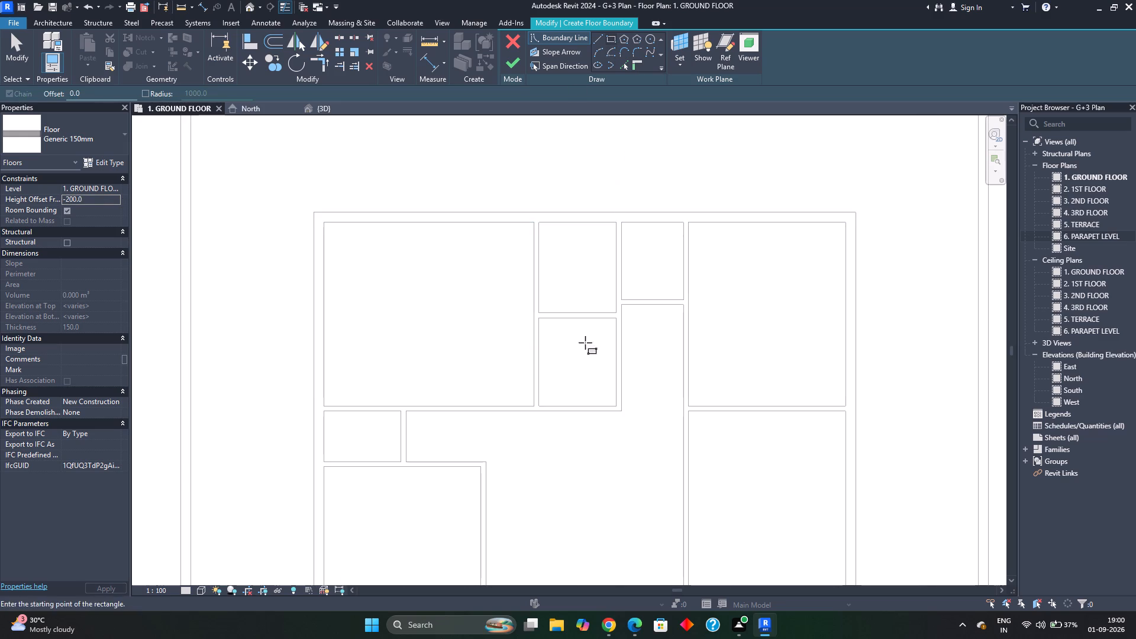
scroll(619, 315, up, 4)
click(615, 312)
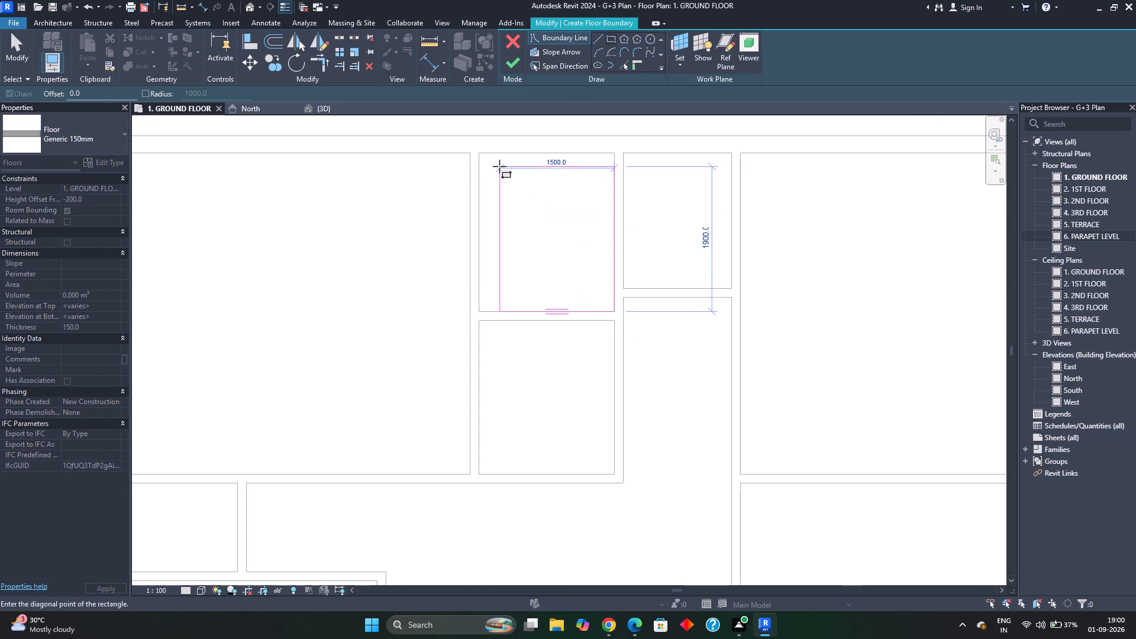
click(481, 151)
Add a 1771 by 1104 mm rectangle to the sunken floor sketch inside the small east-side room above the staircase.
scroll(519, 186, down, 7)
middle_drag(544, 272, 509, 133)
scroll(640, 335, up, 7)
click(622, 359)
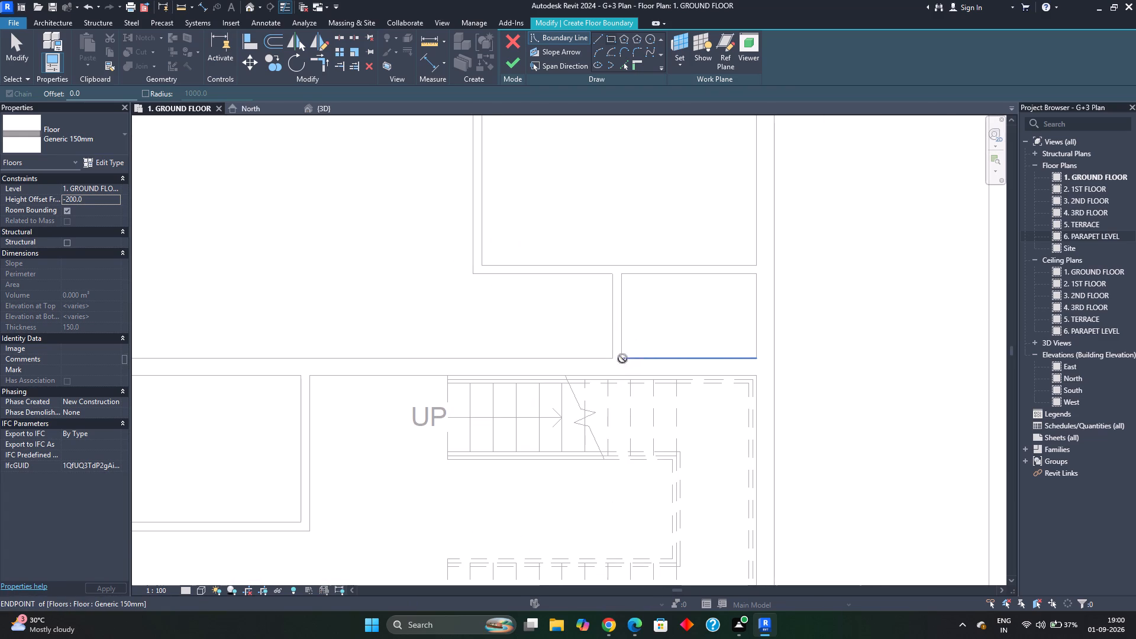
click(754, 275)
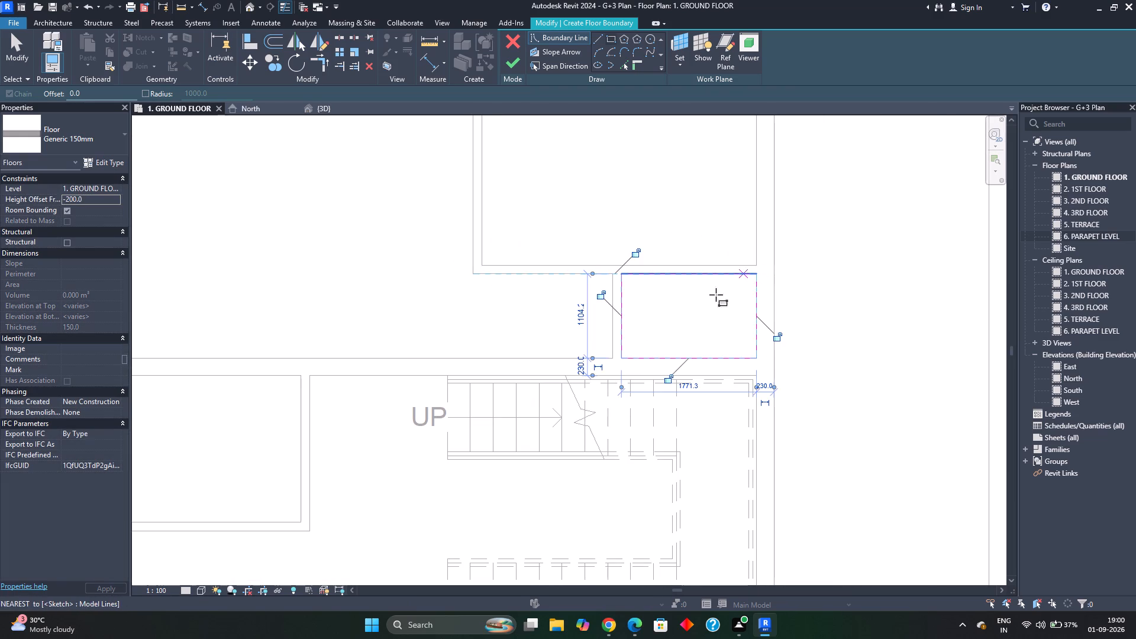
Add a 1771 by 1162 mm rectangle in the small west-side room and finish the sunken floor sketch.
scroll(688, 301, down, 4)
middle_drag(550, 309, 941, 270)
middle_drag(713, 263, 716, 448)
scroll(641, 231, up, 1)
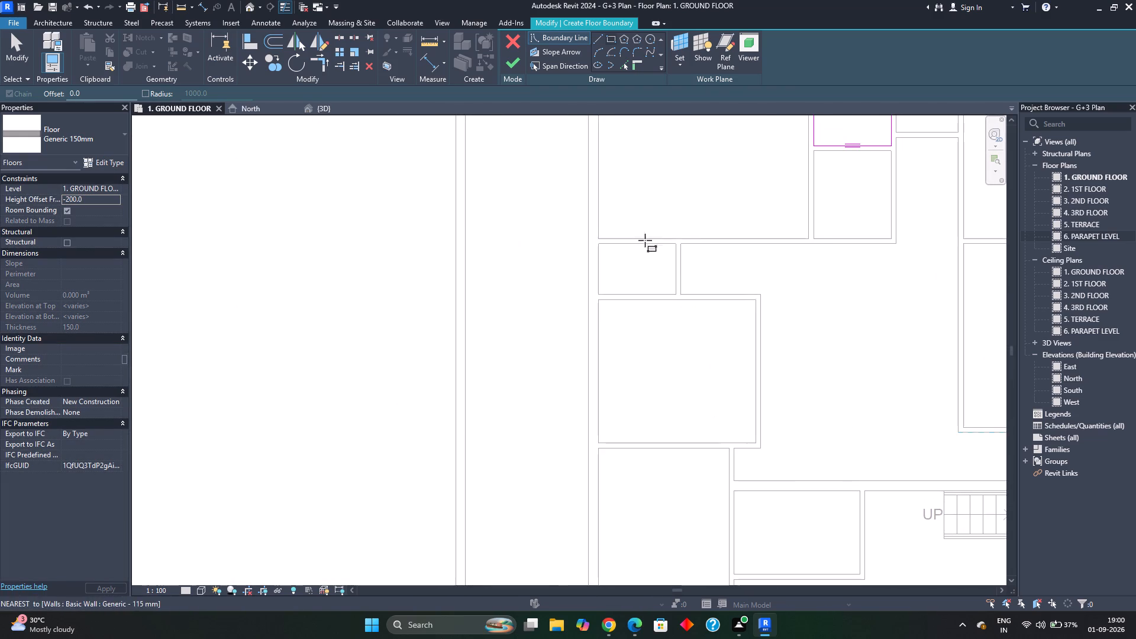
scroll(645, 240, up, 6)
click(589, 249)
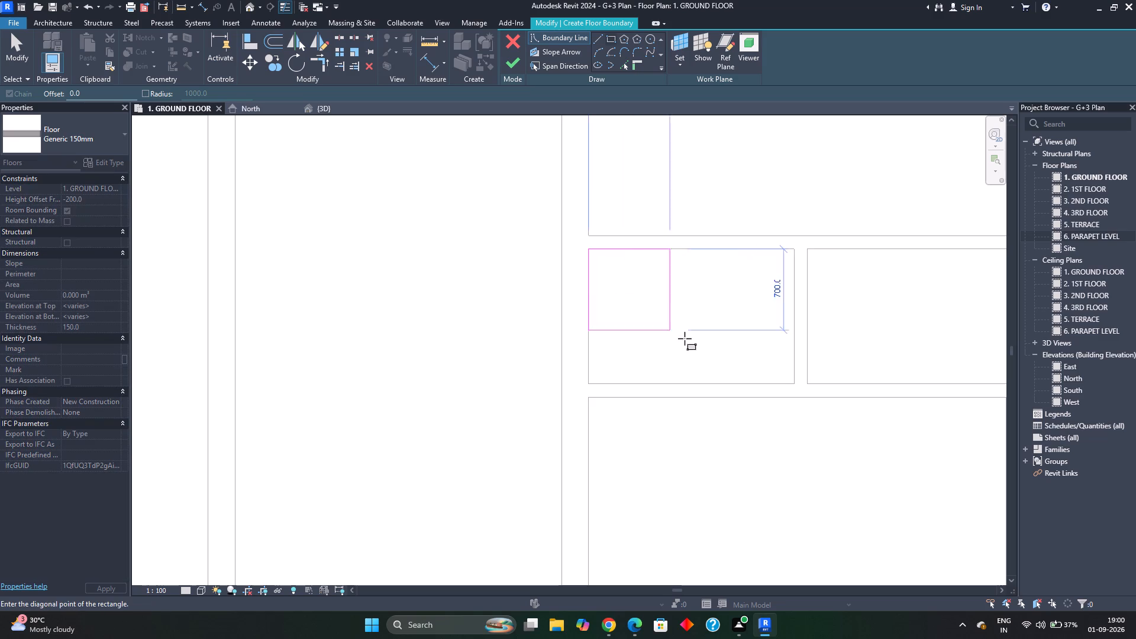
click(793, 382)
scroll(774, 336, down, 5)
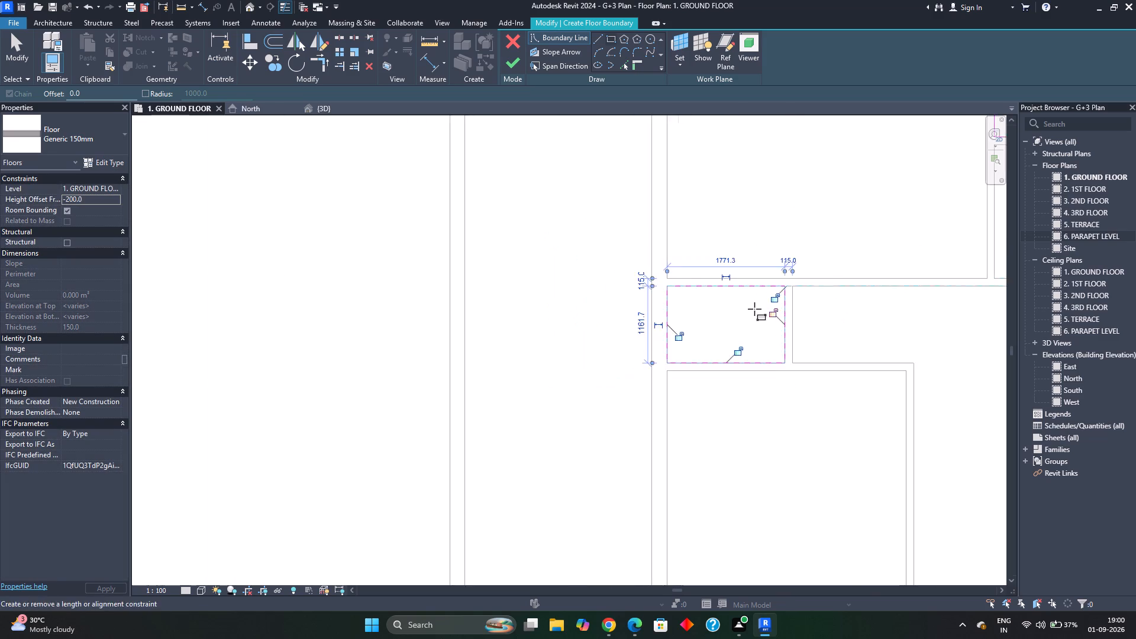
scroll(754, 309, down, 3)
middle_drag(744, 310, 594, 289)
click(511, 60)
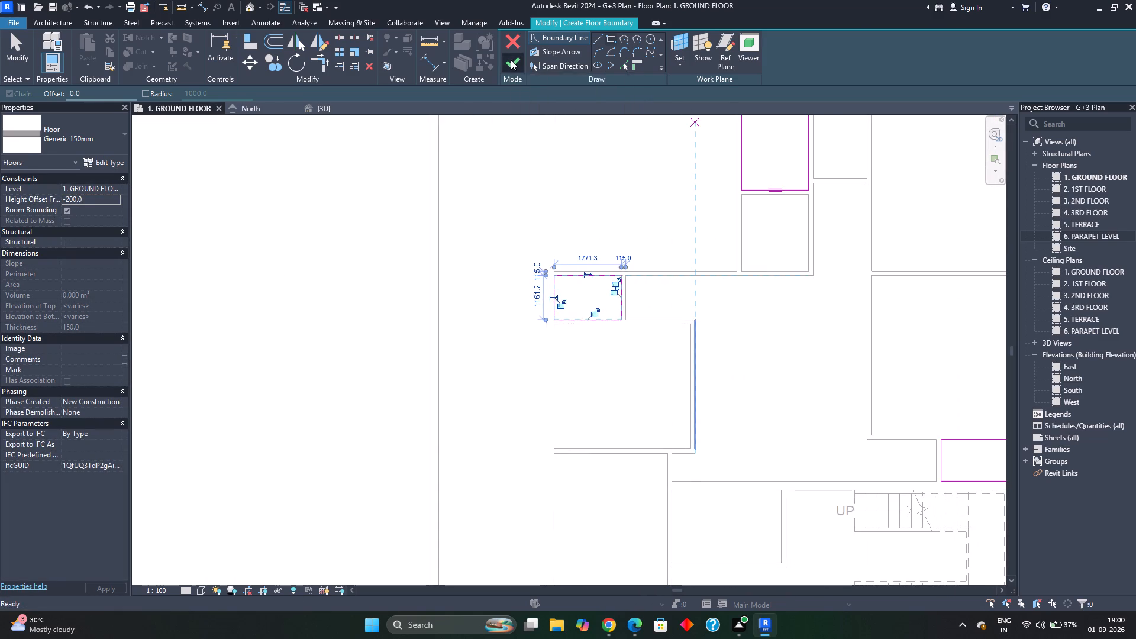
scroll(695, 304, down, 5)
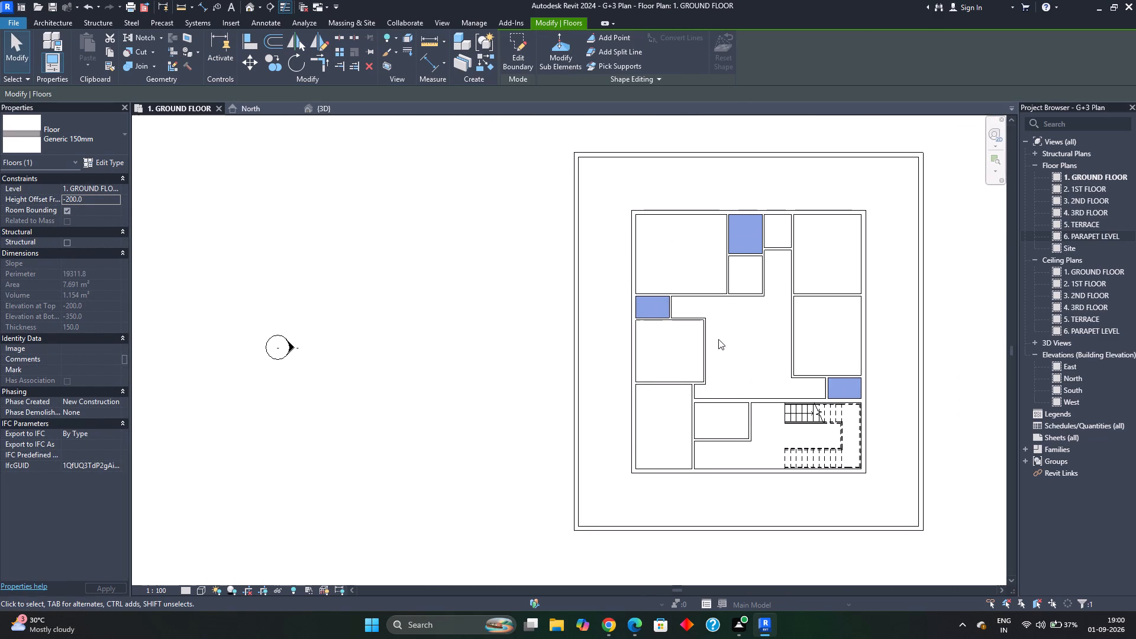
middle_drag(703, 341, 667, 345)
key(Escape)
Start another floor and duplicate its Generic 150mm type under the name Sunken 200 mm.
scroll(655, 292, up, 3)
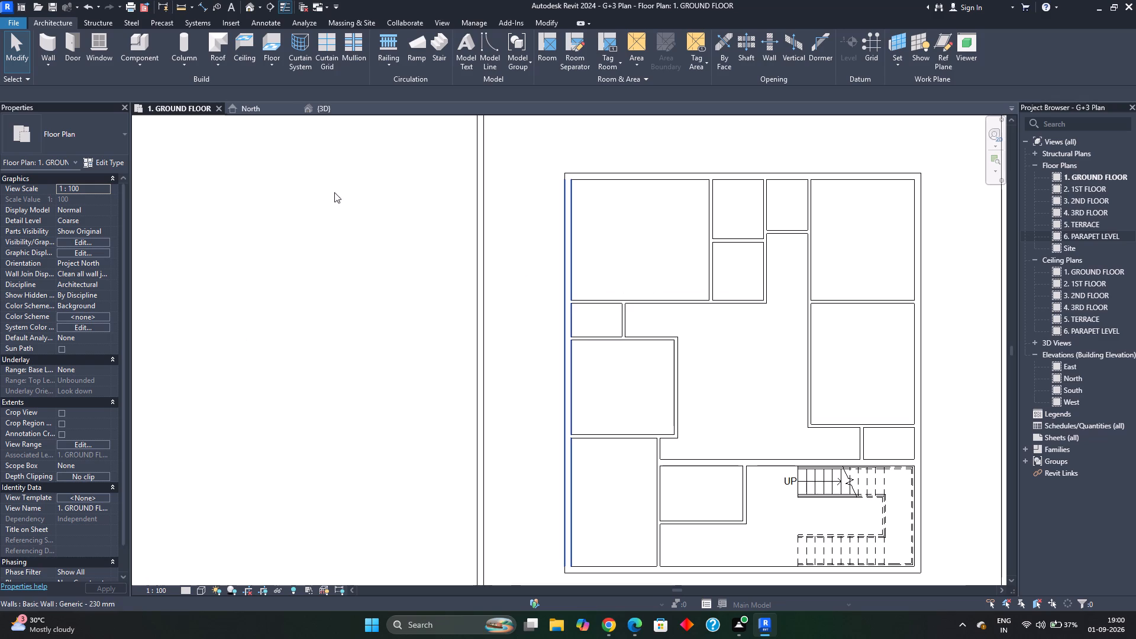
click(247, 45)
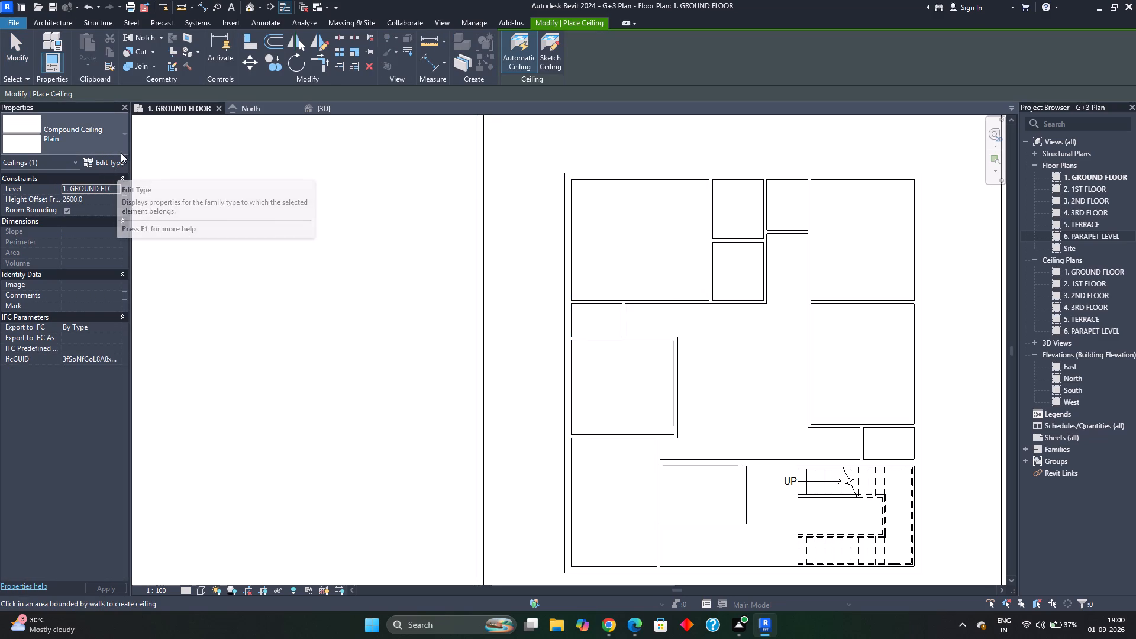
key(Escape)
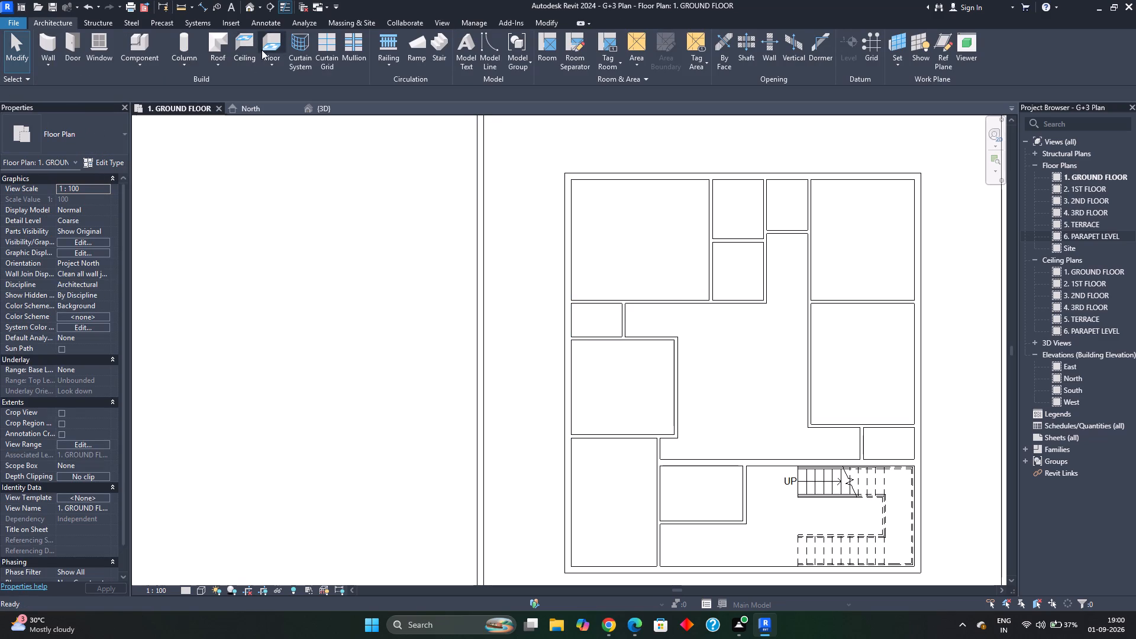
click(274, 44)
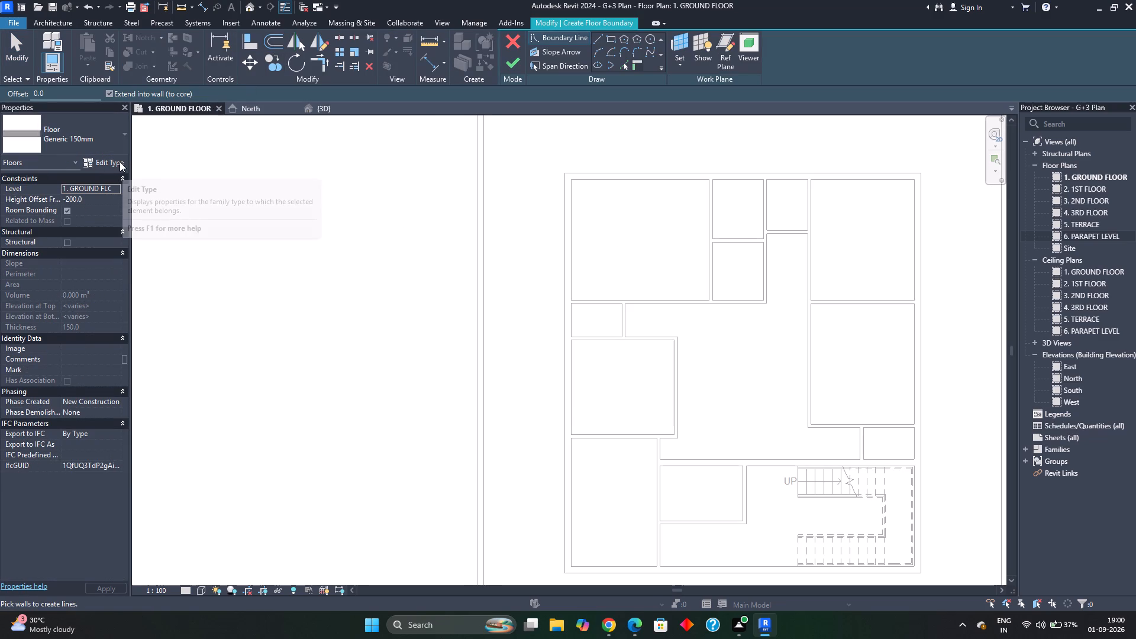
click(127, 144)
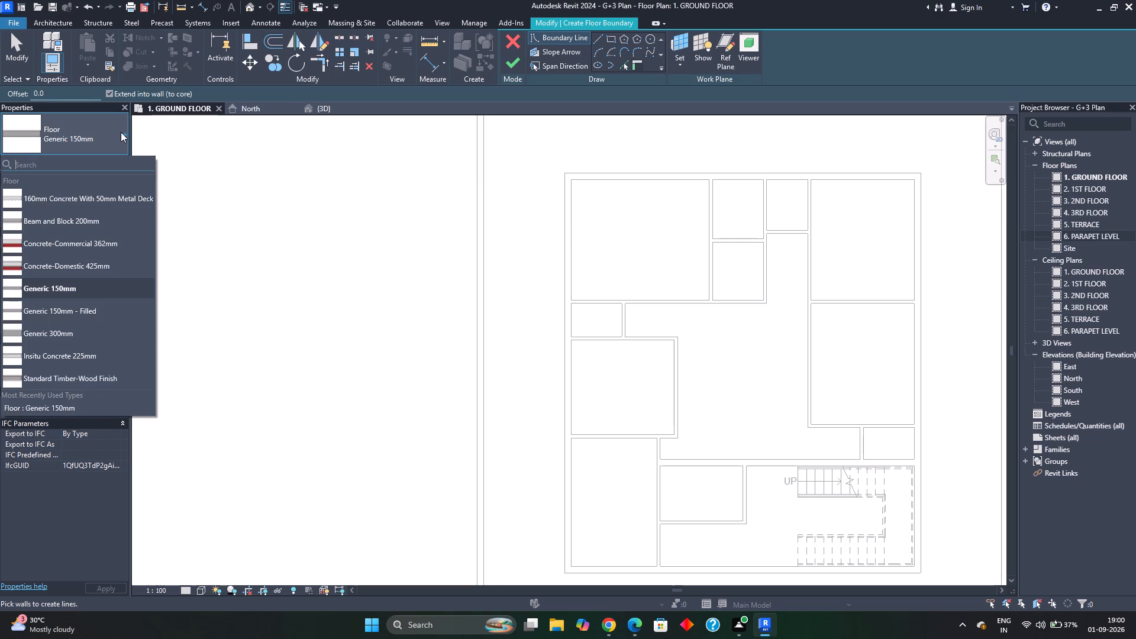
click(121, 125)
click(111, 164)
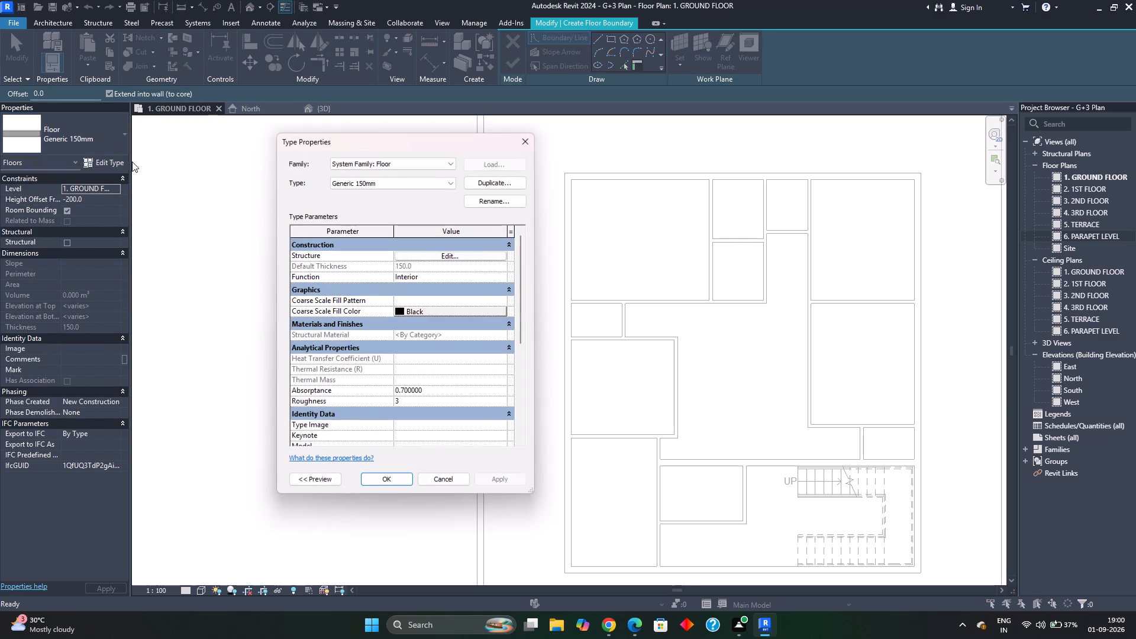
click(494, 184)
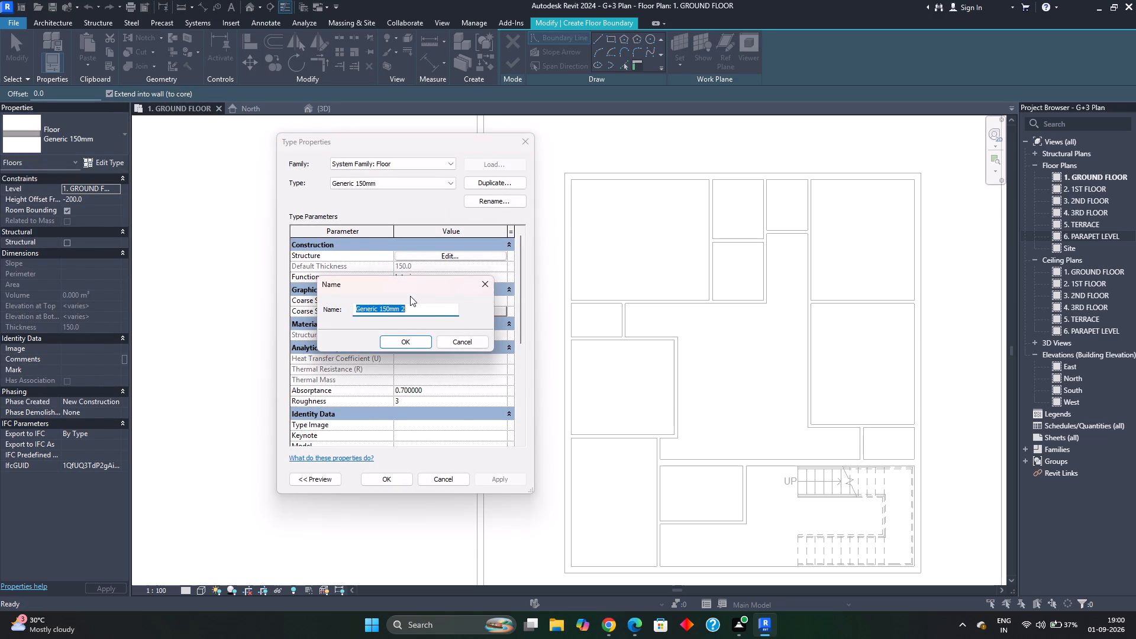
key(BackSpace)
text(Sunken)
key(space)
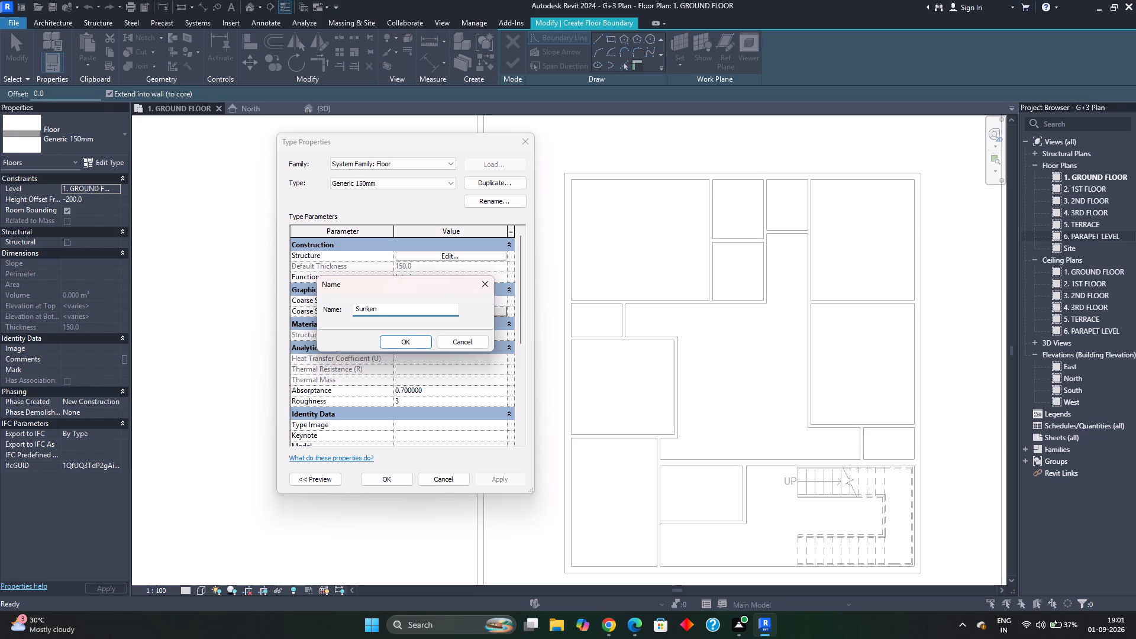
text(200)
key(space)
text(mm)
key(space)
click(397, 343)
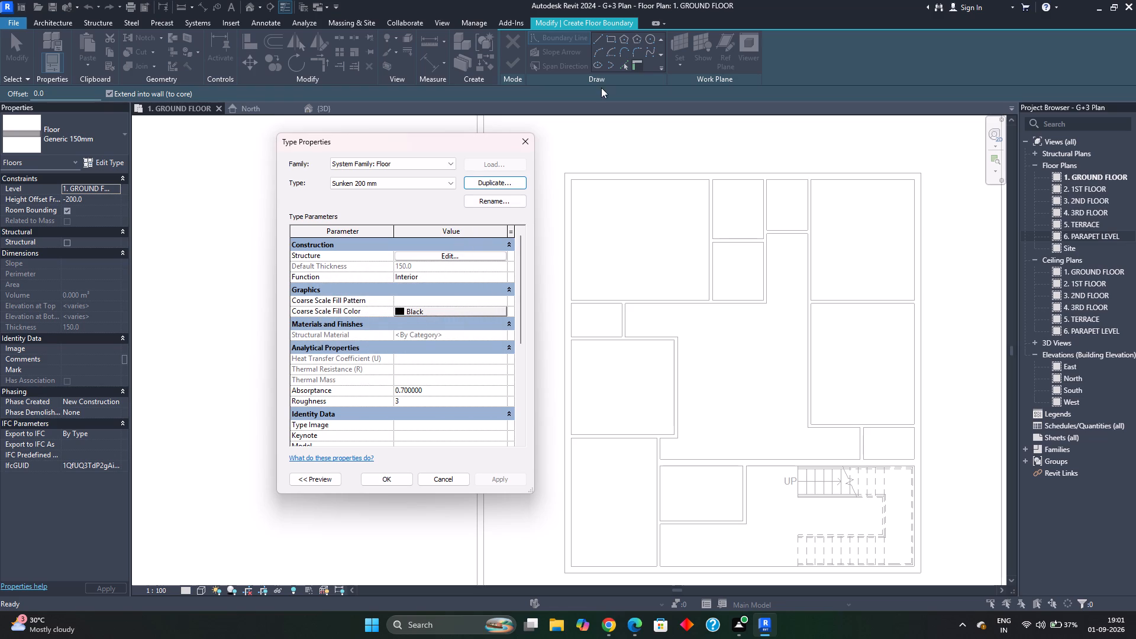
Set the structure layer thickness of the Sunken 200 mm floor type to 200 mm.
click(450, 253)
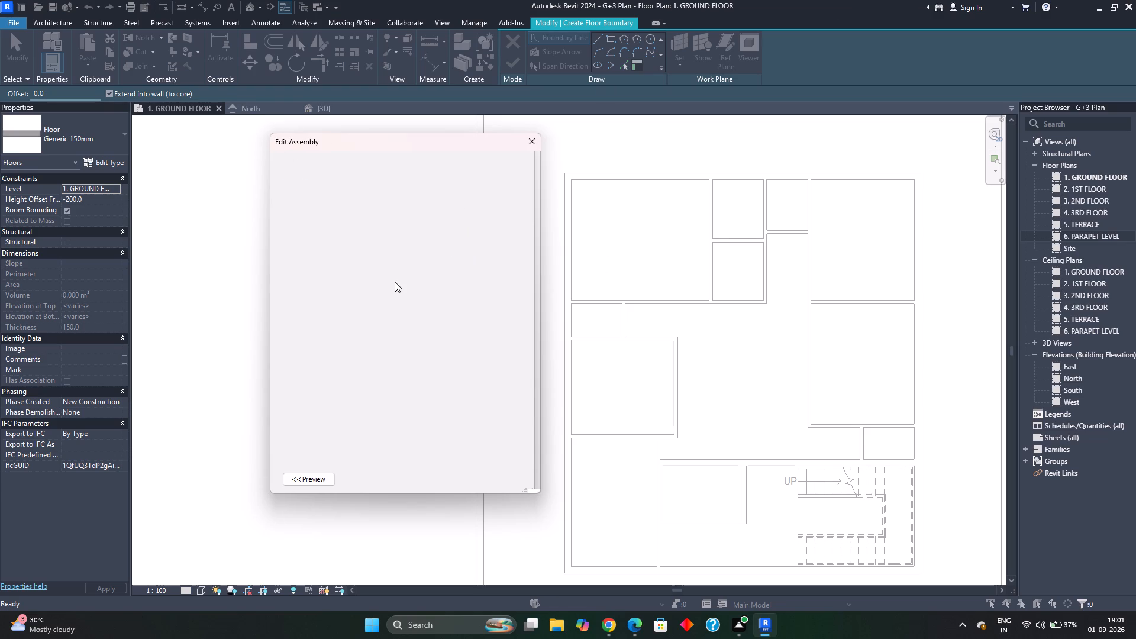
click(419, 280)
text(200)
key(Return)
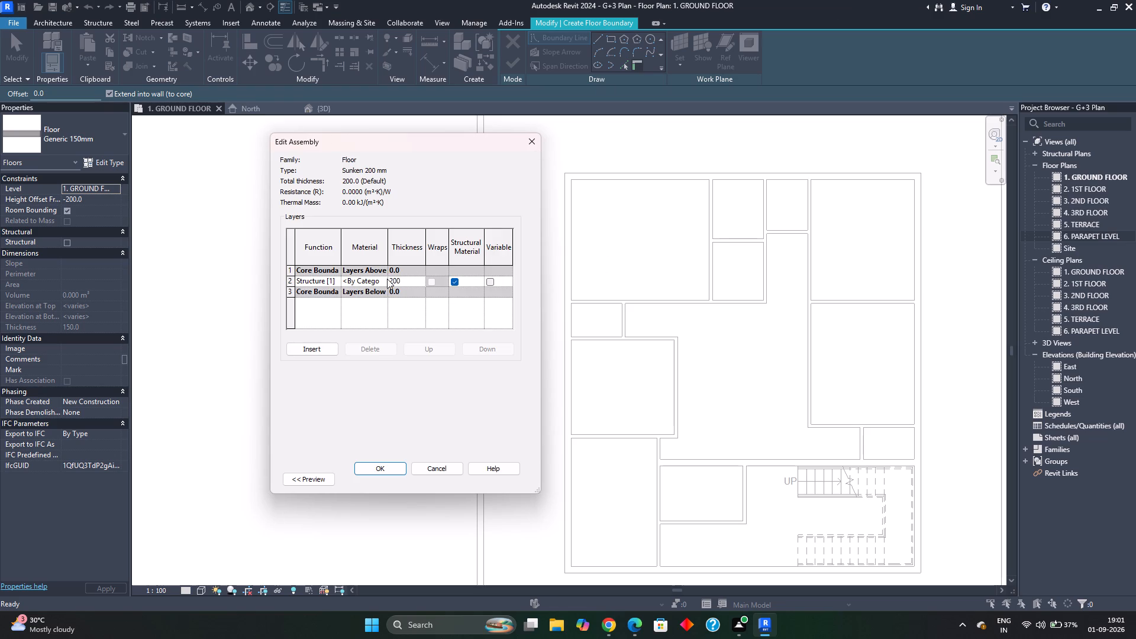
Search the materials for "sa" and choose Sand for the structure layer of the Sunken 200 mm floor type.
click(383, 282)
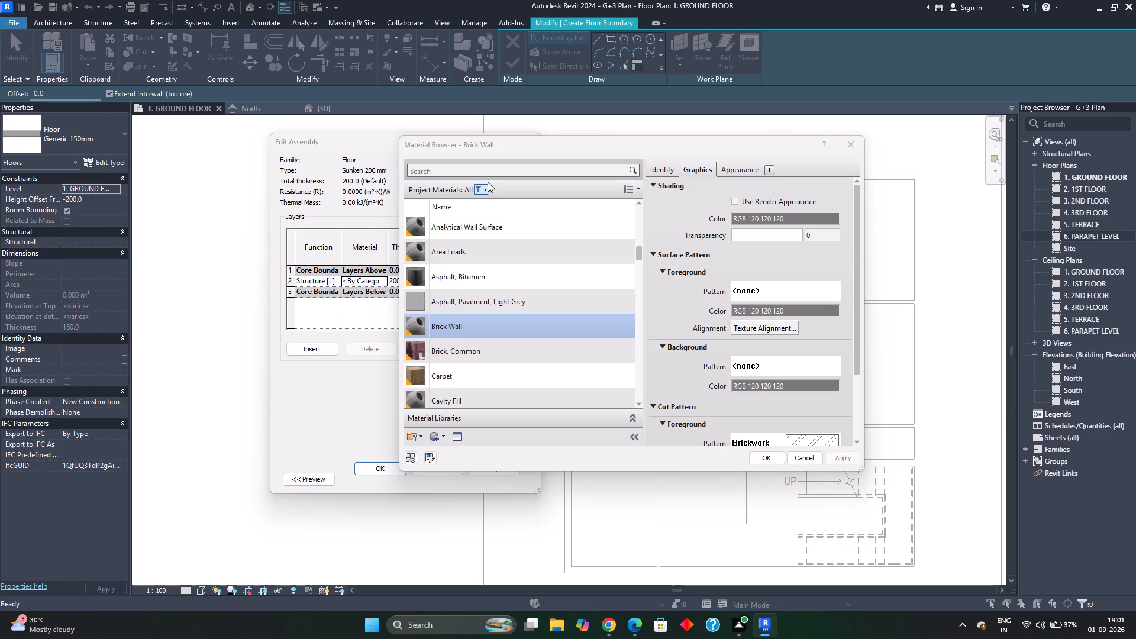
click(492, 173)
text(sa)
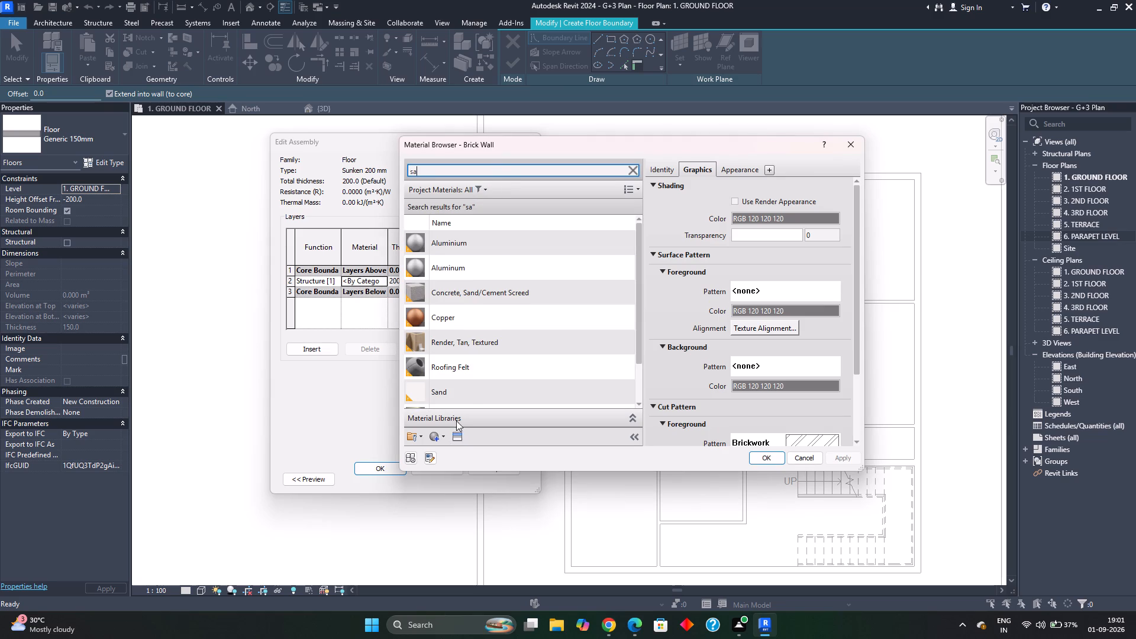
click(468, 395)
click(474, 377)
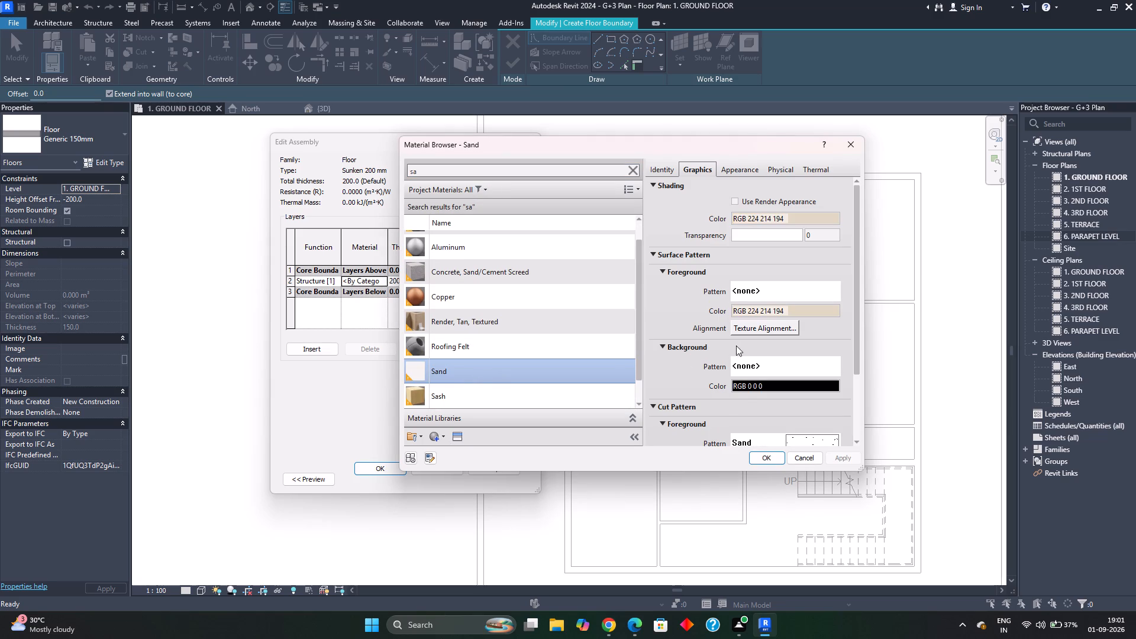
Set the Sand material's cut foreground and background patterns to Sand - Dense and accept the material and floor type settings.
scroll(801, 414, down, 2)
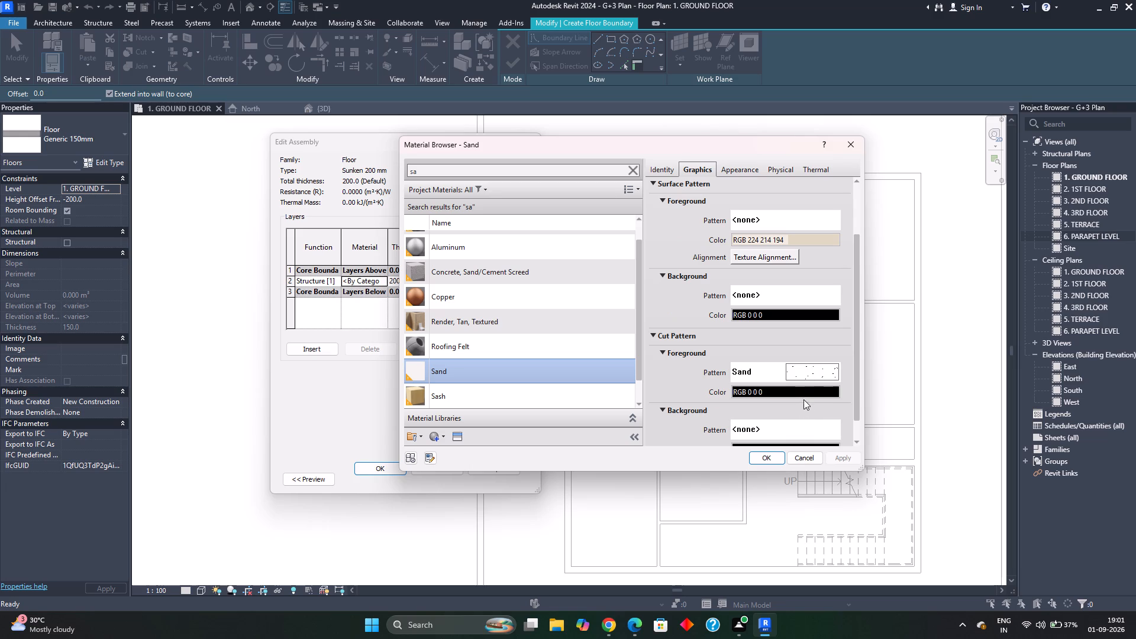
click(804, 373)
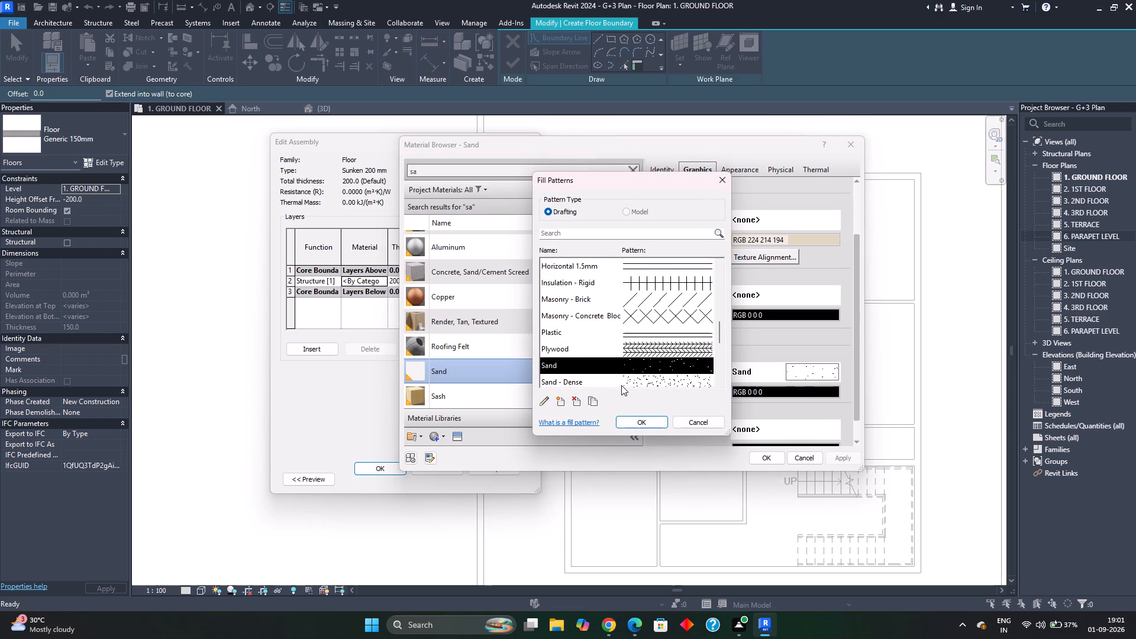
click(647, 377)
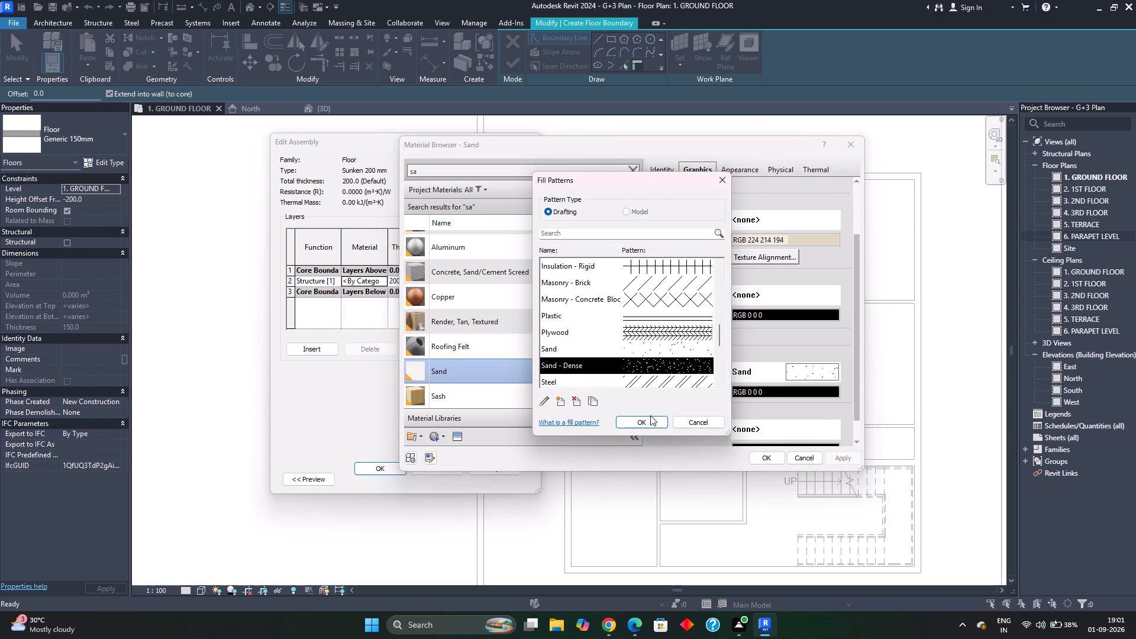
click(648, 418)
click(809, 431)
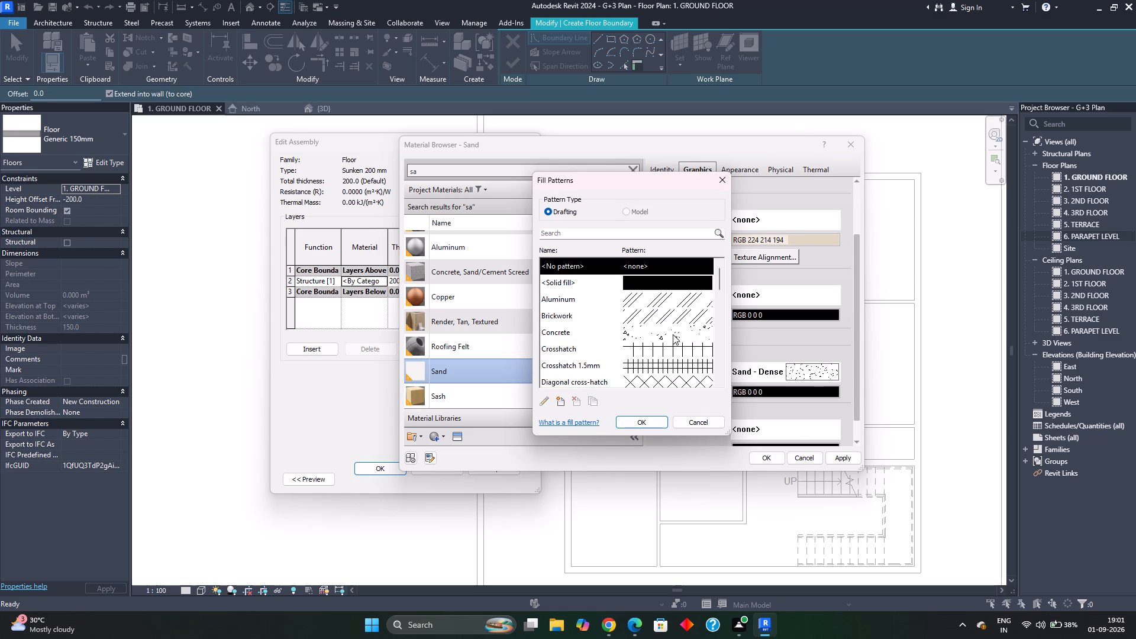
scroll(670, 338, down, 7)
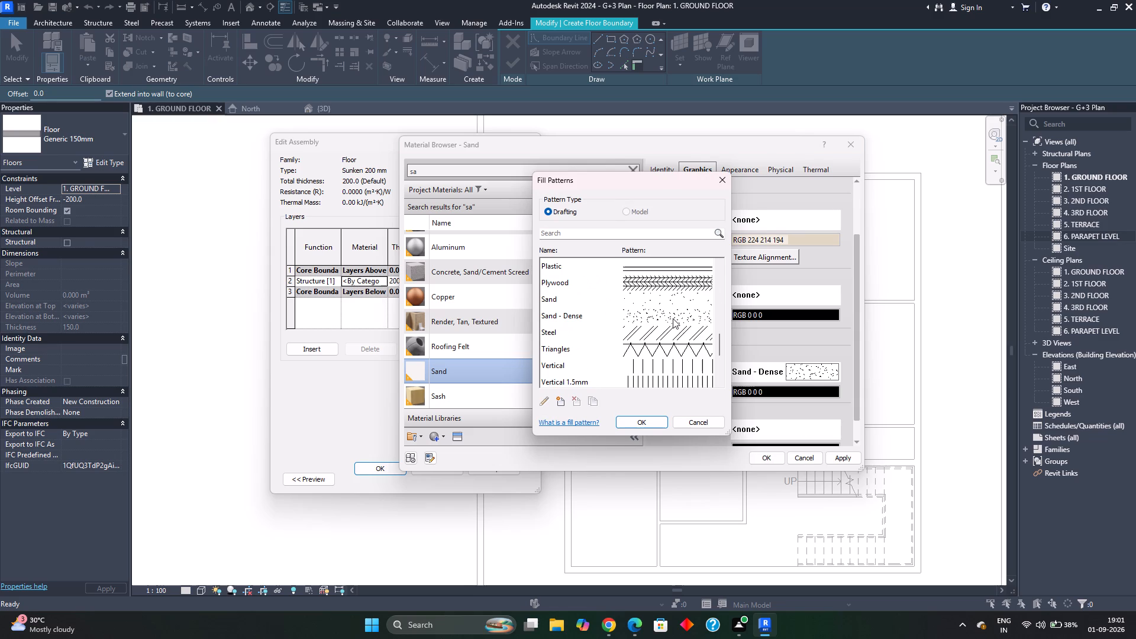
click(674, 315)
click(638, 419)
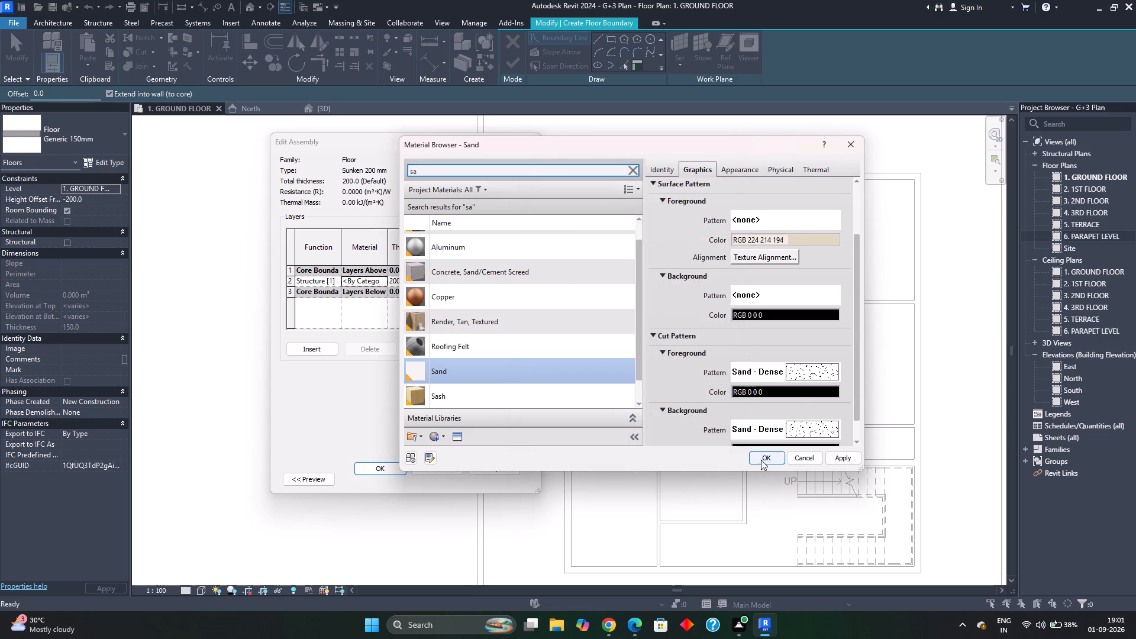
scroll(793, 393, down, 3)
click(773, 461)
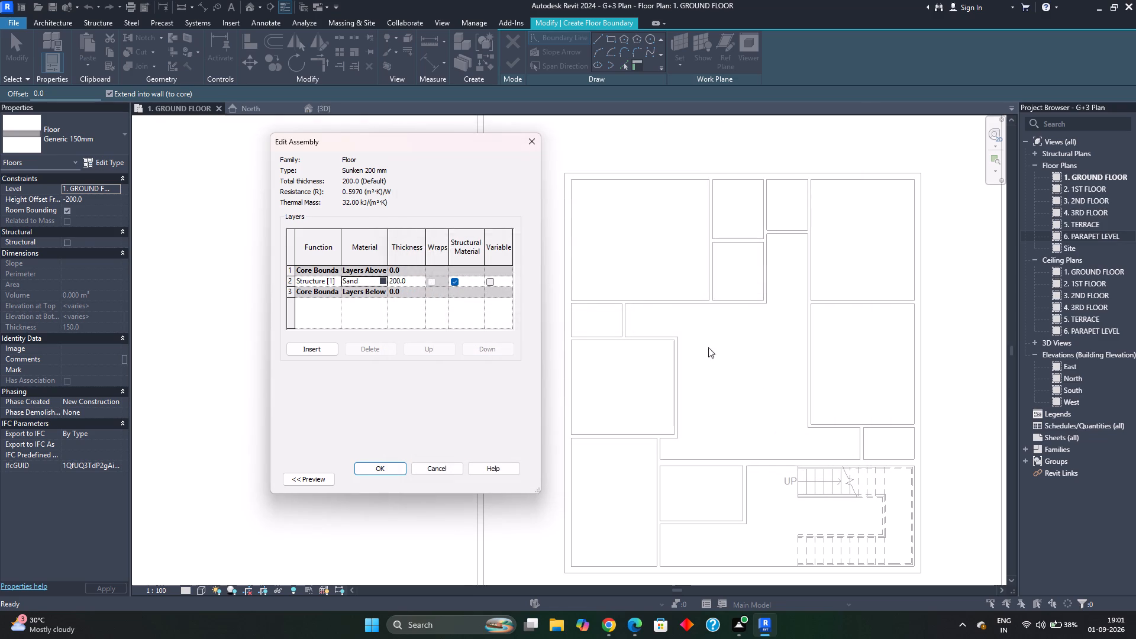
click(379, 464)
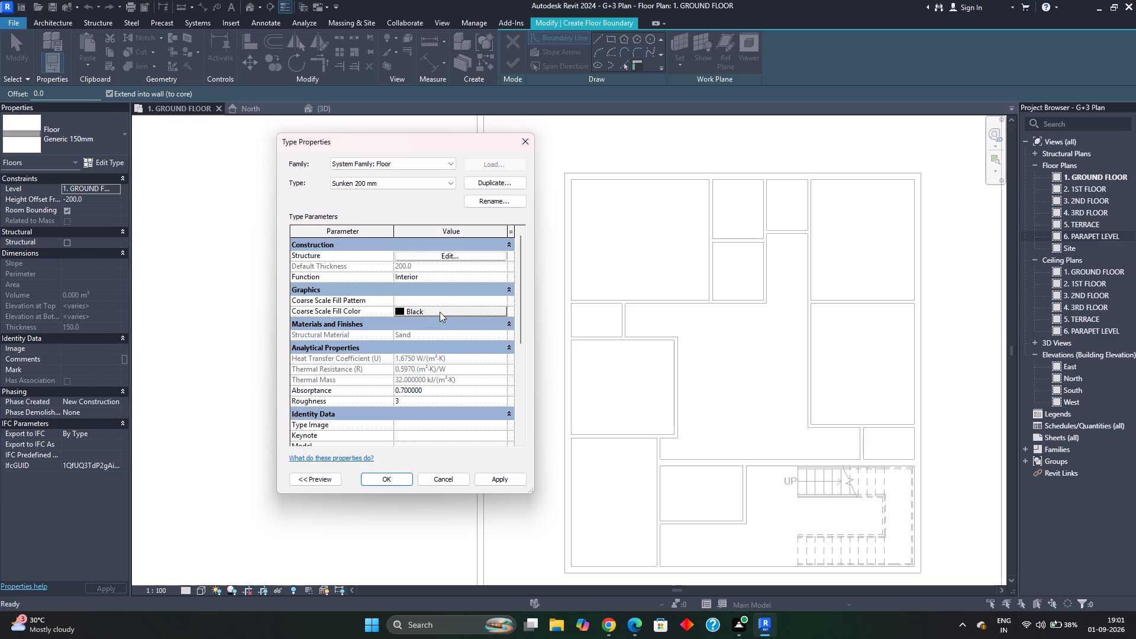
click(405, 483)
Sketch a rectangular floor boundary about 2076 mm deep filling the small north-side room against the outer wall, east of the northwest room.
scroll(819, 451, down, 2)
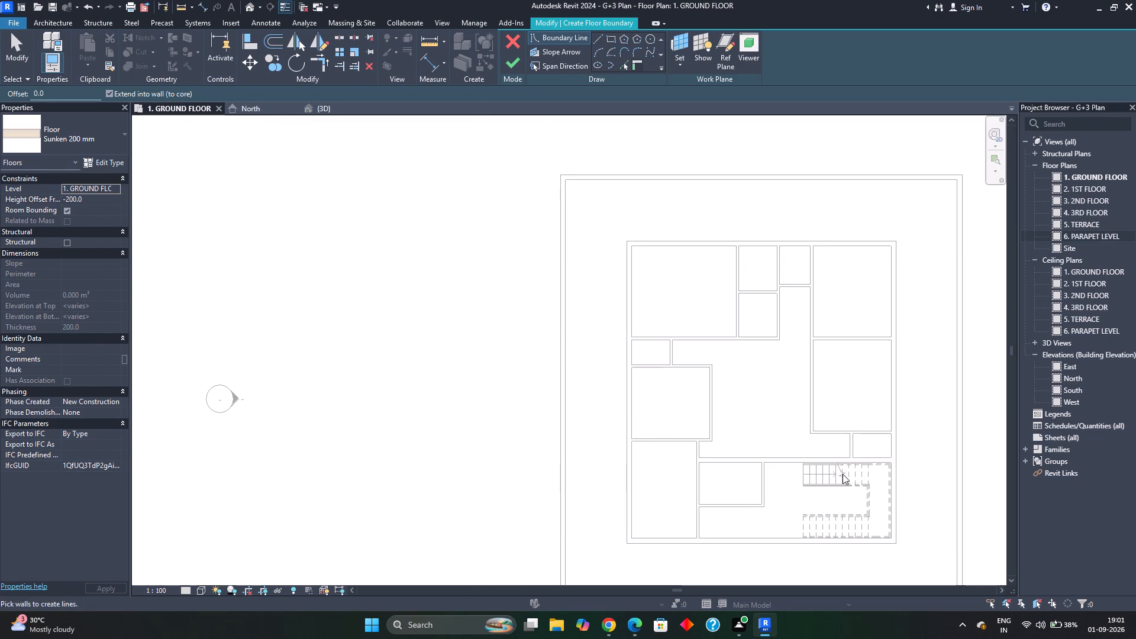
middle_drag(843, 474, 884, 444)
middle_drag(820, 417, 741, 456)
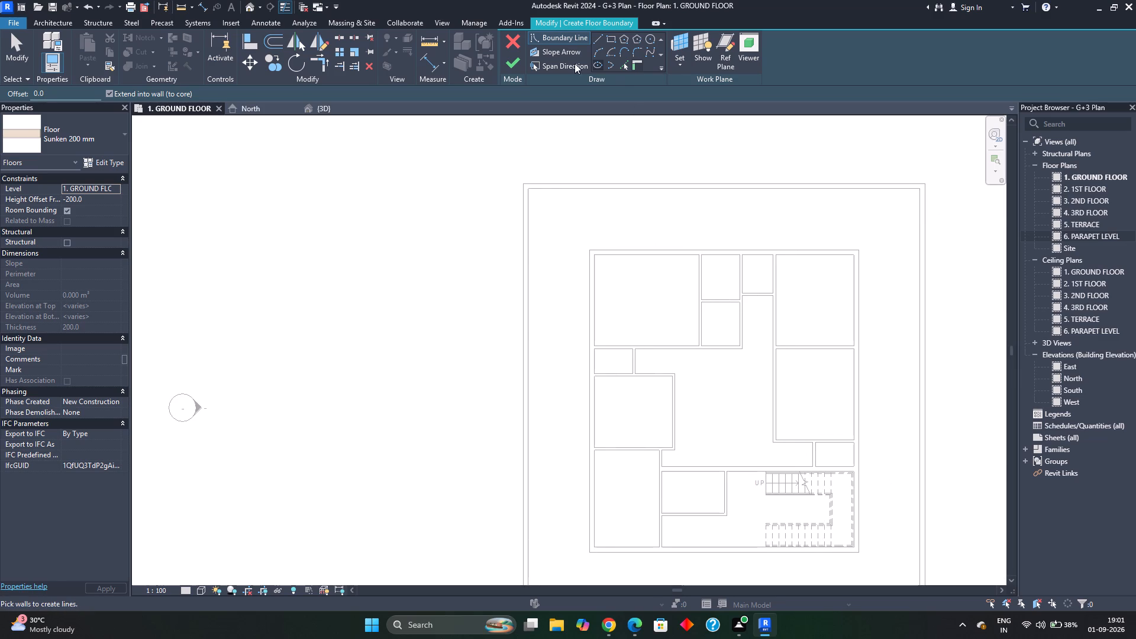
click(608, 38)
scroll(703, 228, up, 7)
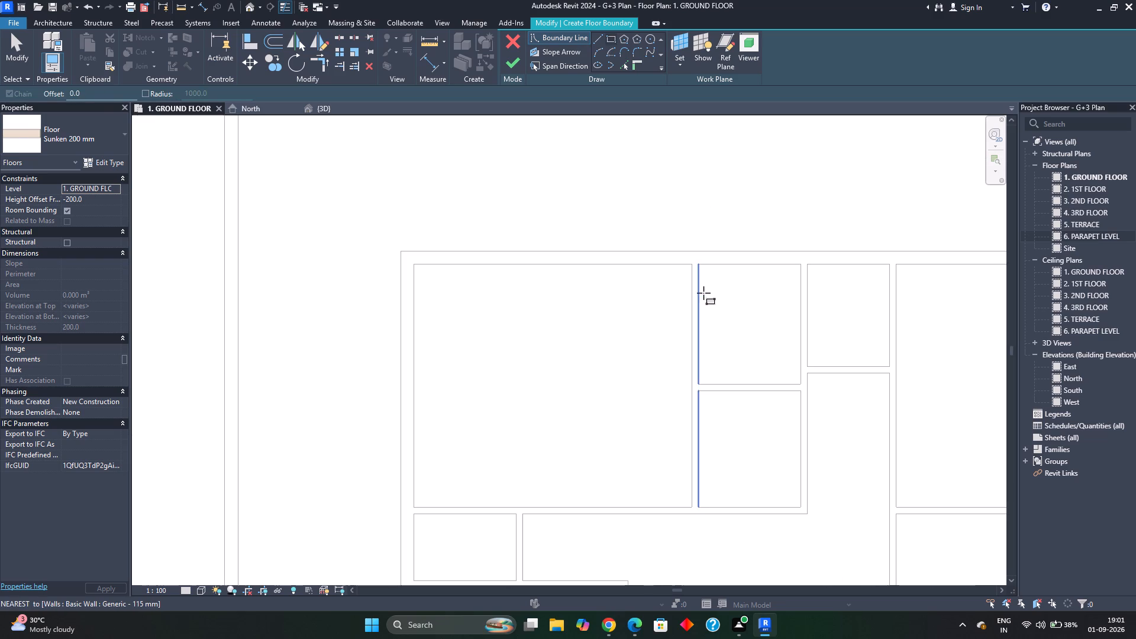
click(700, 267)
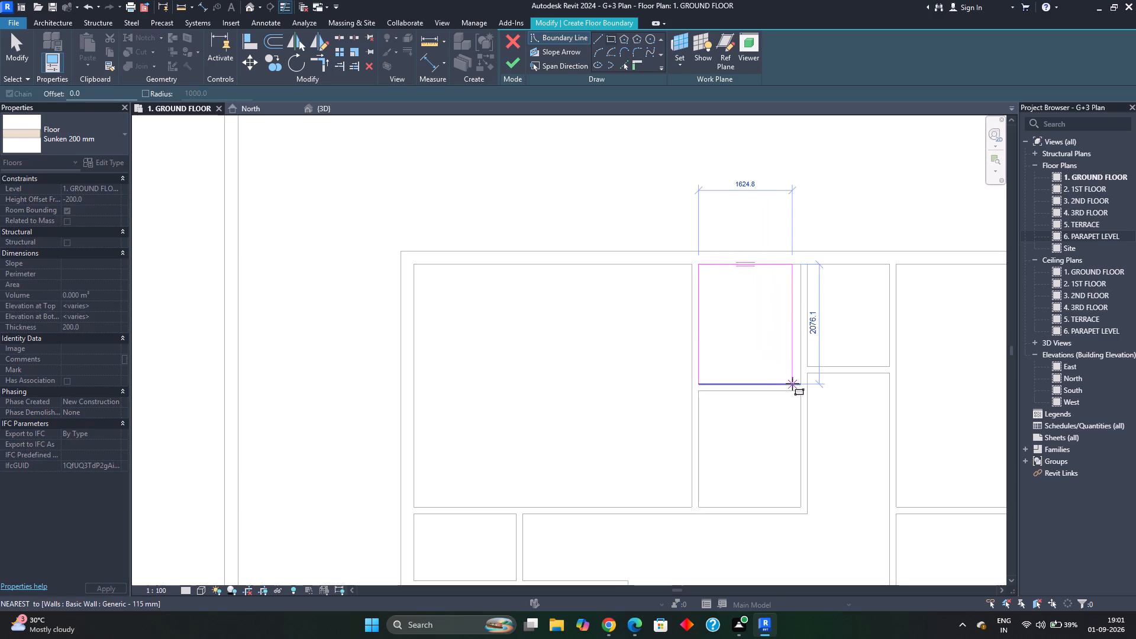
click(801, 384)
Set the new sand floor's height offset from level to 0.
scroll(776, 401, down, 2)
middle_drag(772, 404, 621, 250)
middle_drag(676, 350, 584, 159)
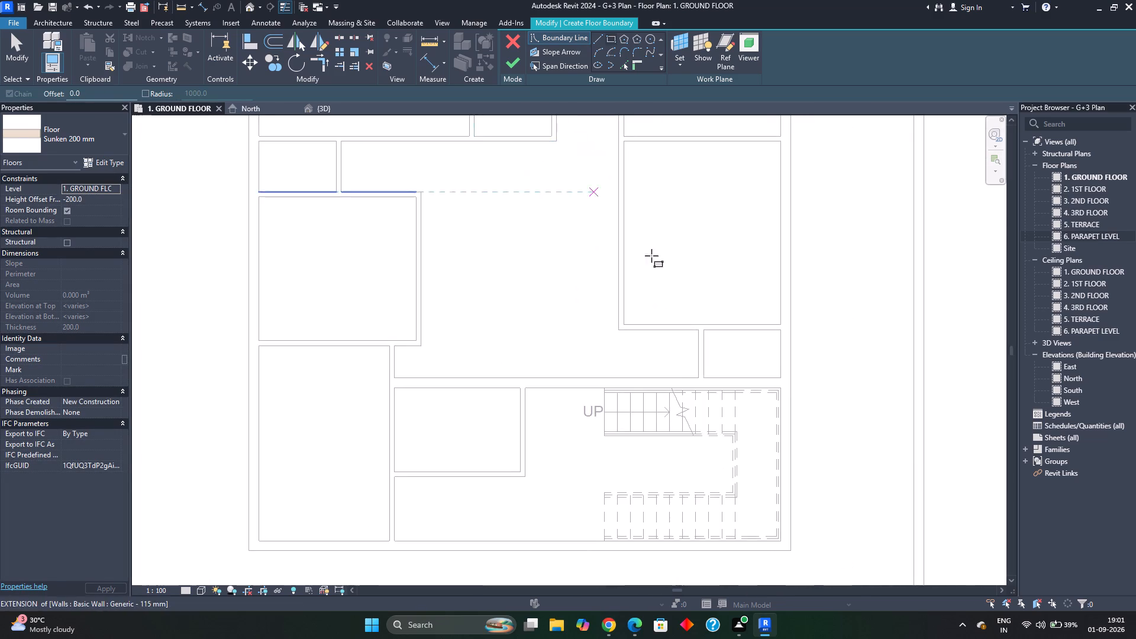
scroll(754, 404, up, 6)
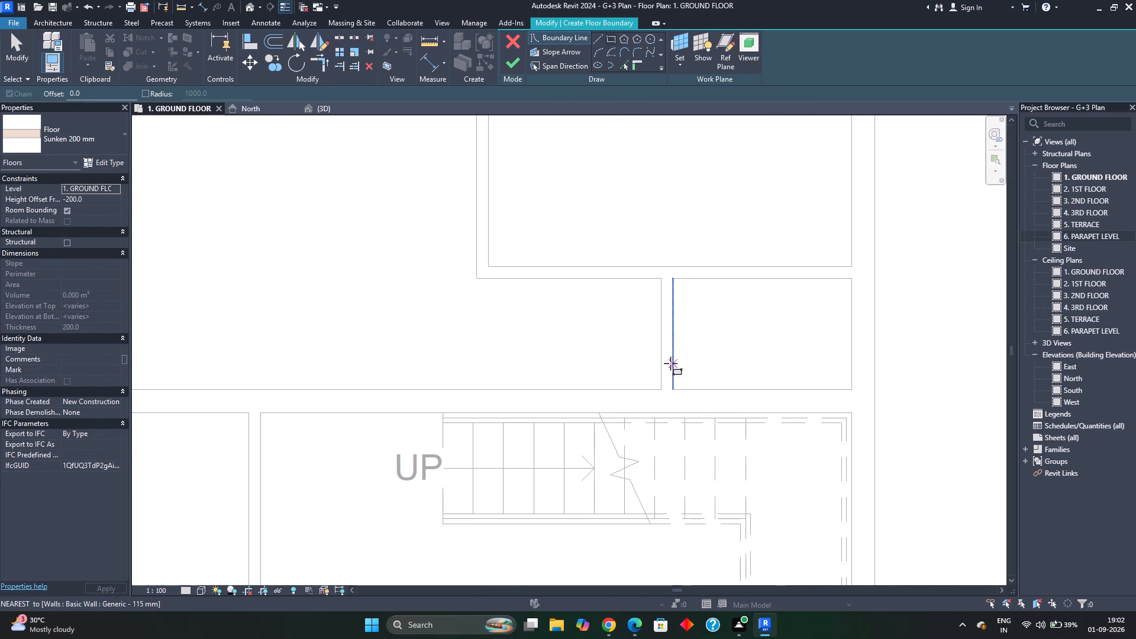
scroll(602, 311, down, 3)
middle_drag(626, 332, 680, 383)
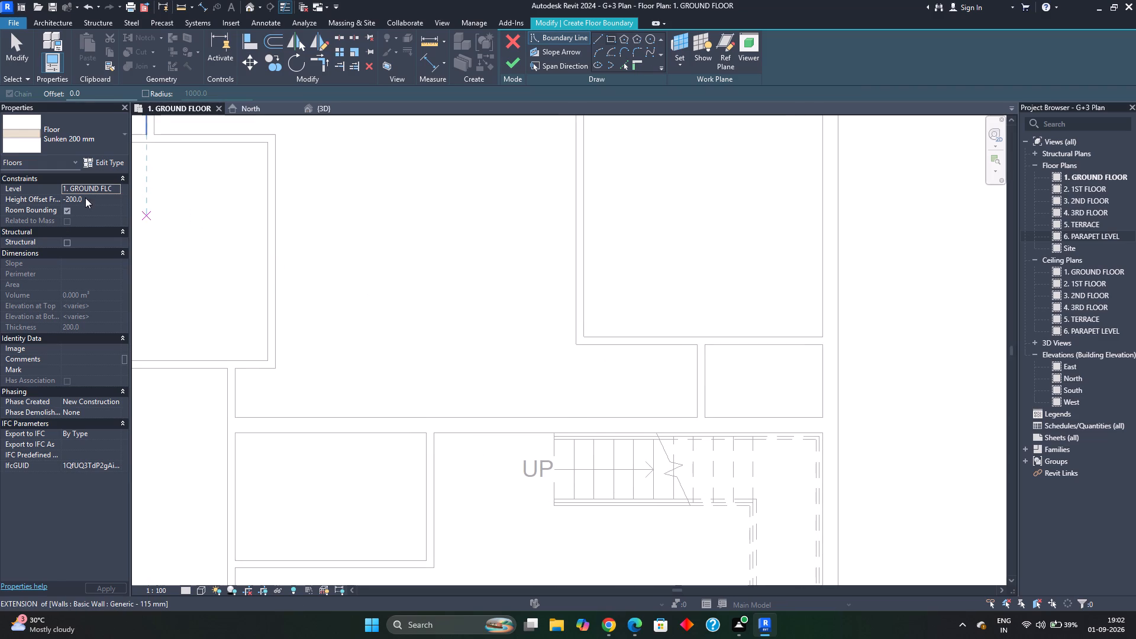
click(102, 194)
click(102, 196)
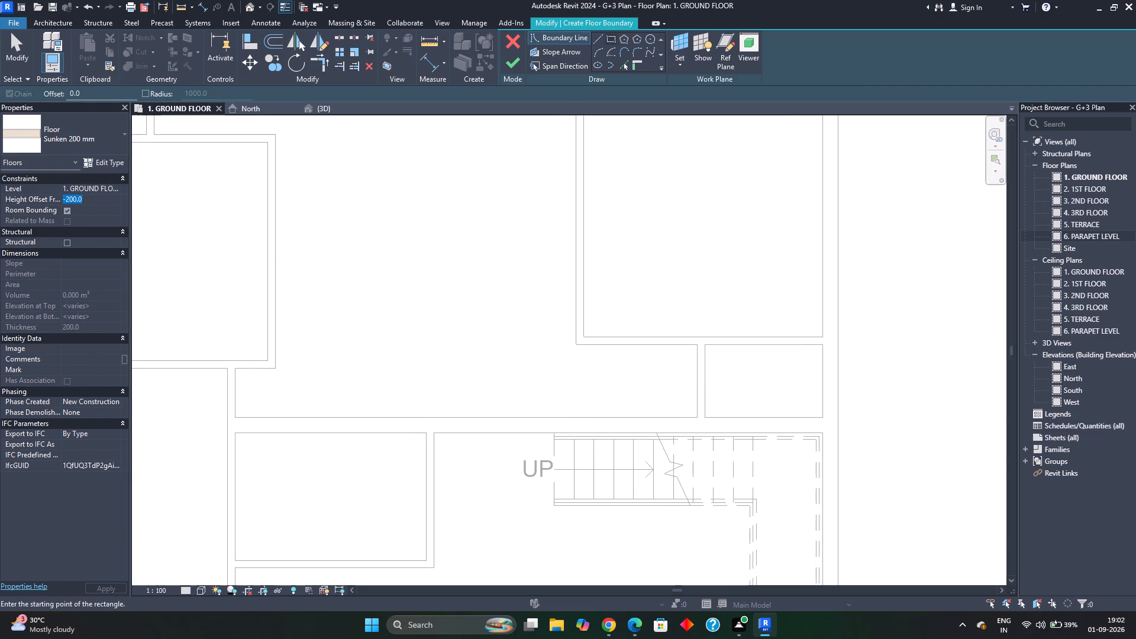
key(0)
key(Return)
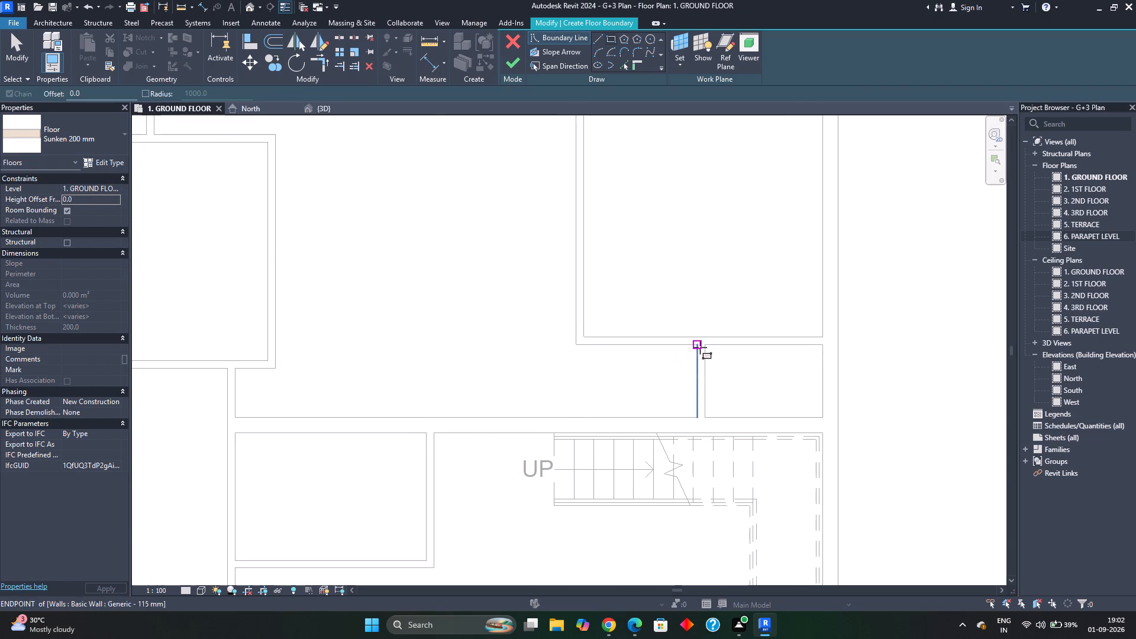
Add a rectangle about 1771 mm wide to the floor sketch, filling the small east-side room above the staircase.
click(706, 347)
click(821, 419)
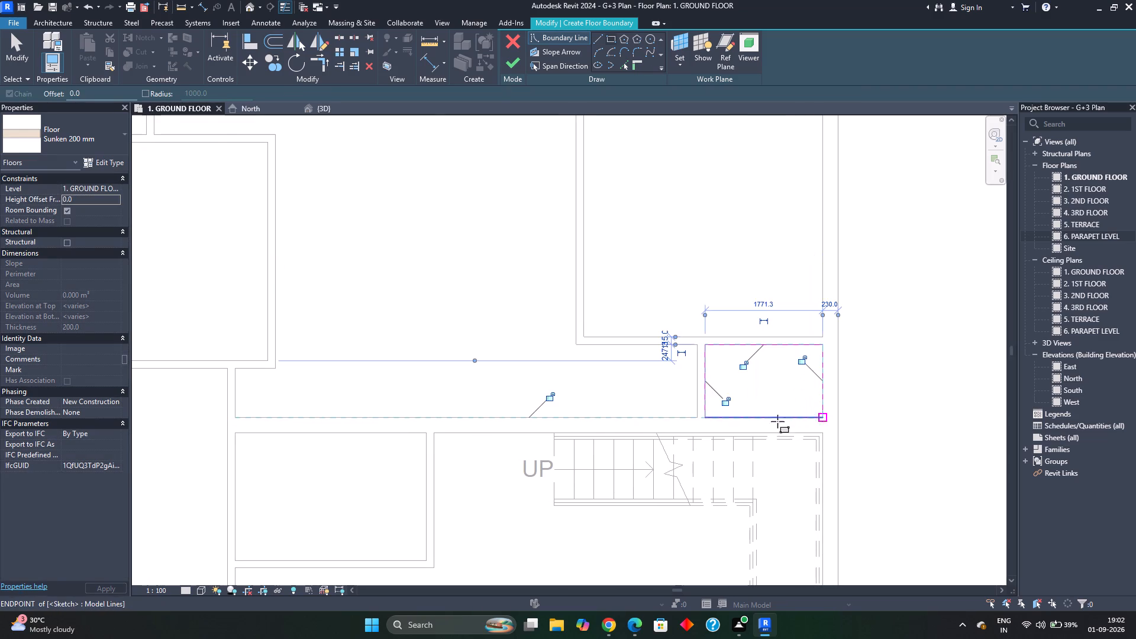
Add a rectangle filling the small west-side room and finish the Sunken 200 mm floor sketch.
scroll(614, 393, down, 3)
middle_drag(550, 386, 889, 378)
scroll(557, 380, up, 3)
middle_drag(675, 319, 676, 370)
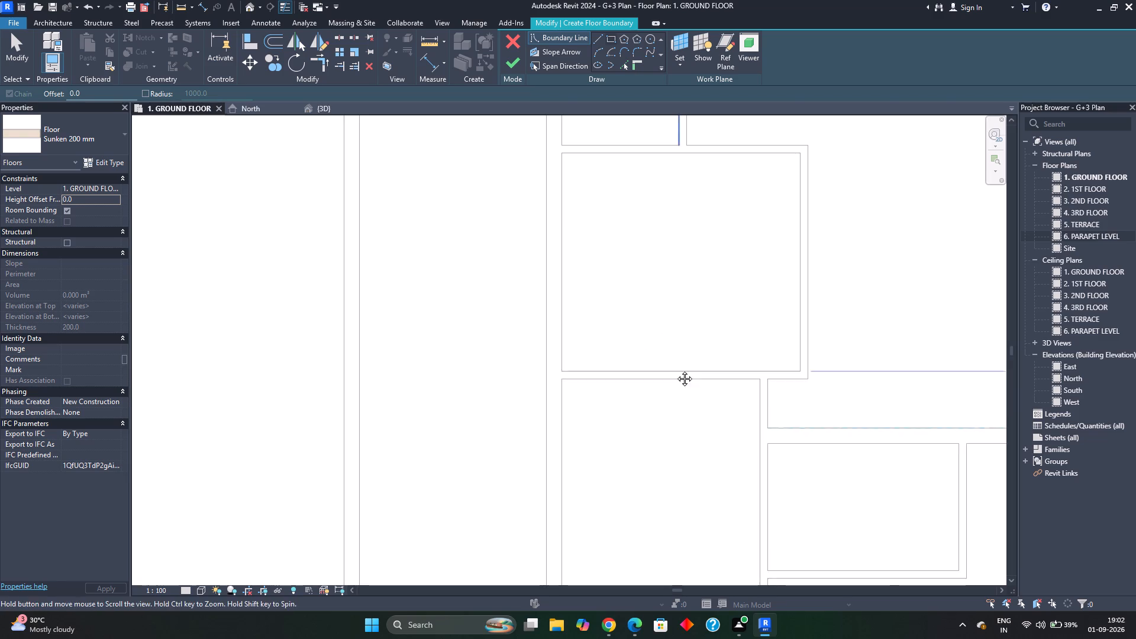
middle_drag(676, 370, 671, 537)
scroll(601, 265, up, 3)
click(543, 274)
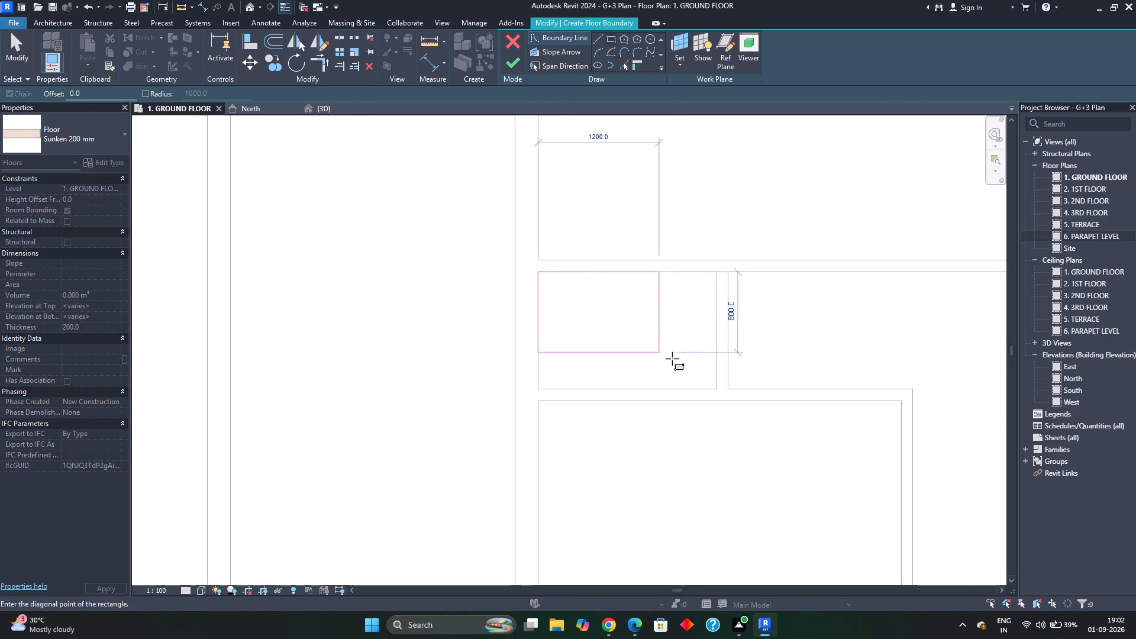
drag(719, 389, 714, 386)
key(Escape)
scroll(748, 396, down, 2)
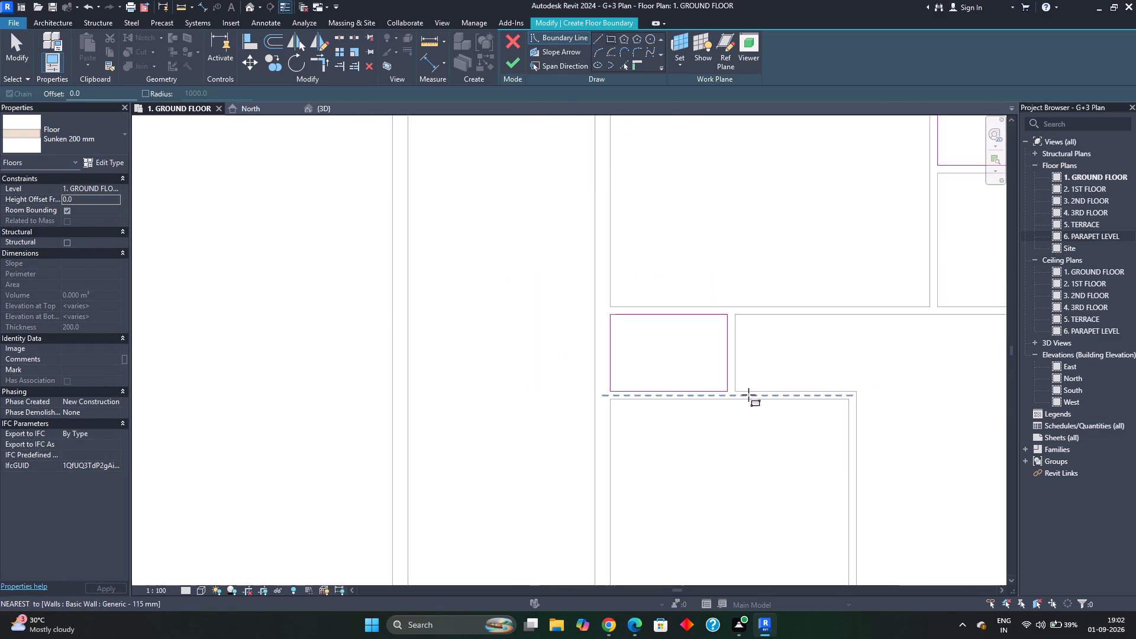
scroll(748, 395, down, 5)
middle_drag(833, 386, 686, 441)
scroll(828, 392, down, 4)
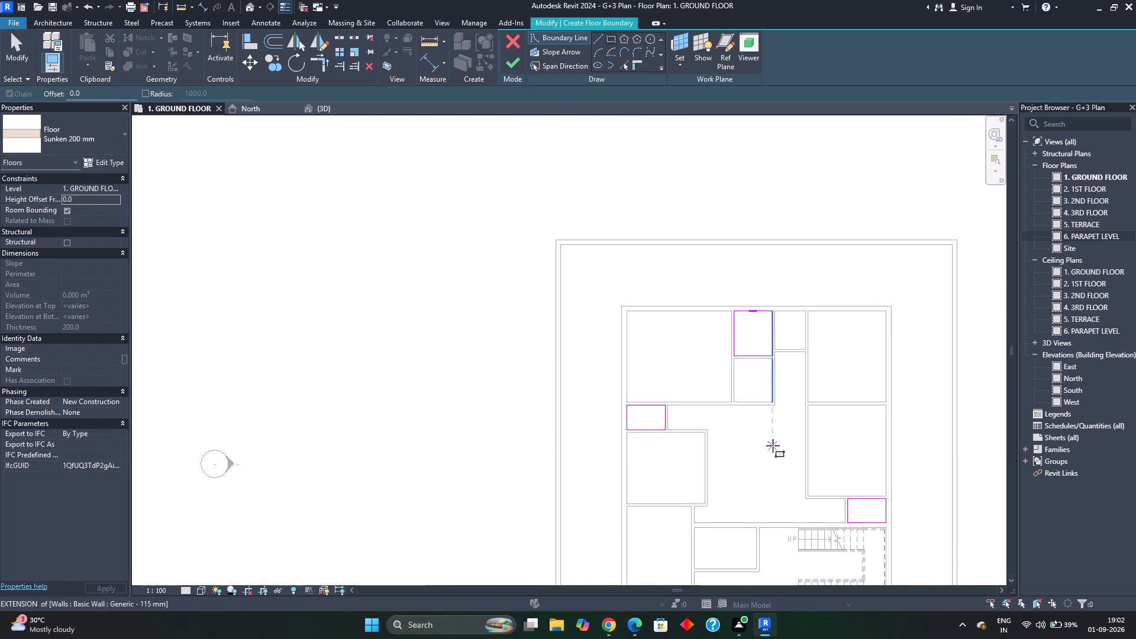
middle_drag(772, 446, 730, 354)
scroll(726, 328, down, 2)
click(507, 62)
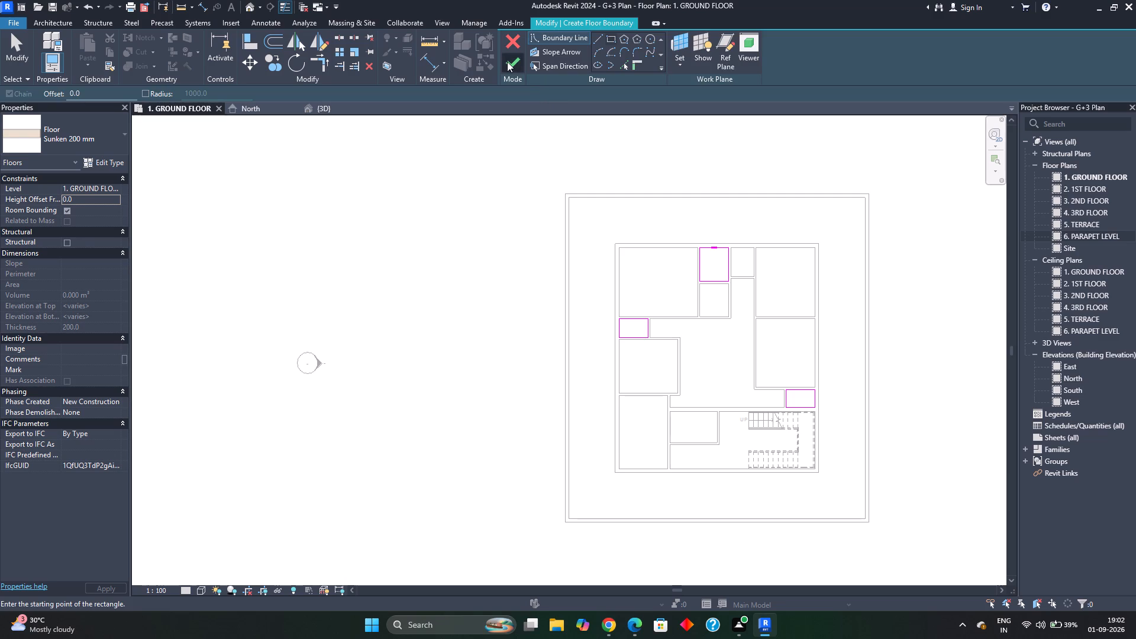
key(Escape)
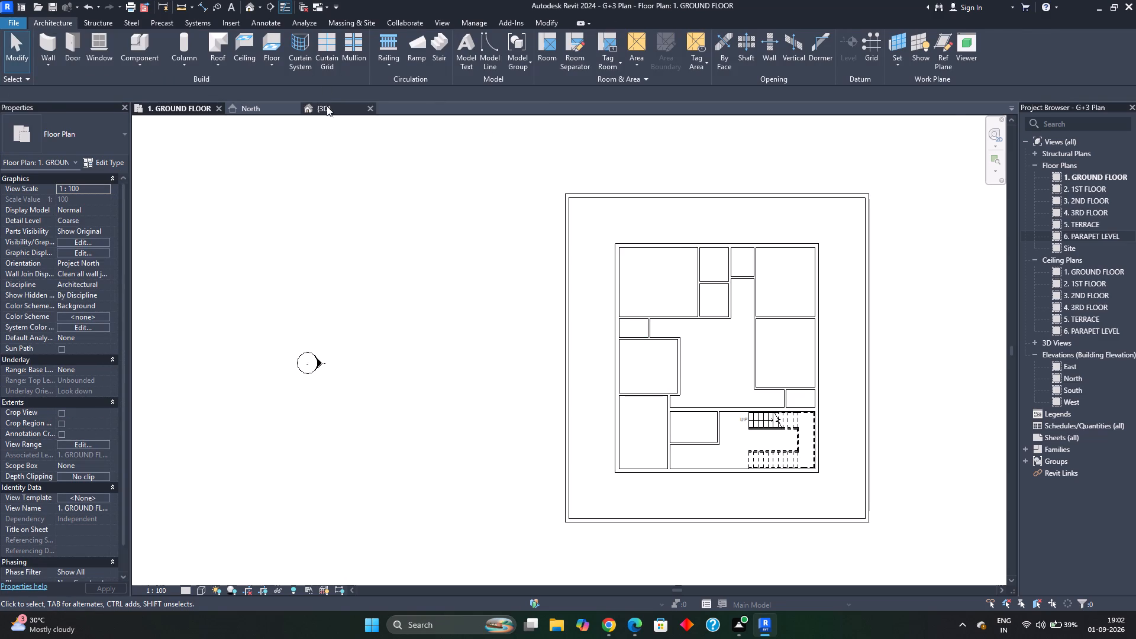
Examine the sand-filled sunken floors in the 3D view from above and at an angle, including the area around the staircase.
click(328, 109)
scroll(625, 375, up, 3)
key(Escape)
scroll(628, 376, down, 12)
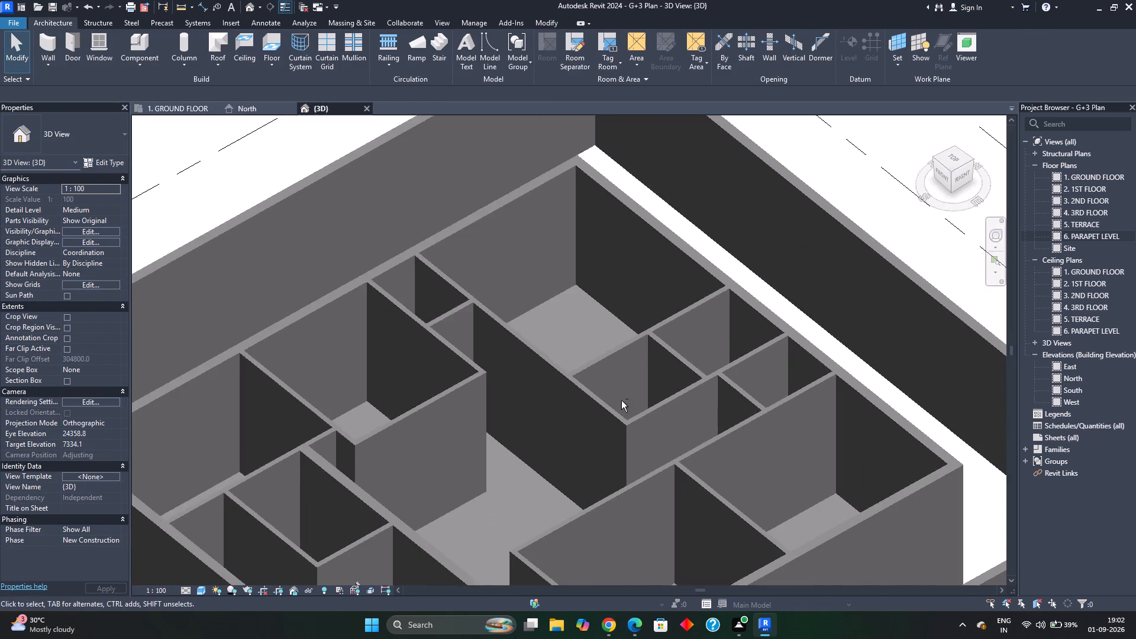
scroll(621, 401, down, 1)
shift+middle_drag(628, 443, 628, 578)
scroll(648, 472, down, 2)
middle_drag(641, 467, 586, 369)
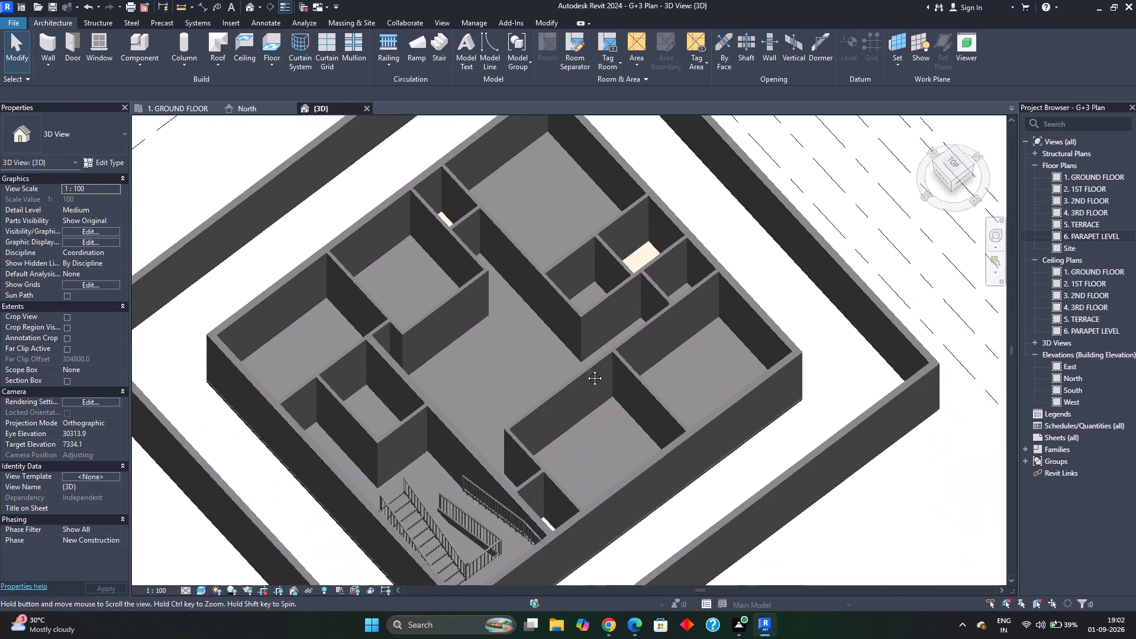
middle_drag(586, 369, 577, 354)
shift+middle_drag(606, 317, 669, 426)
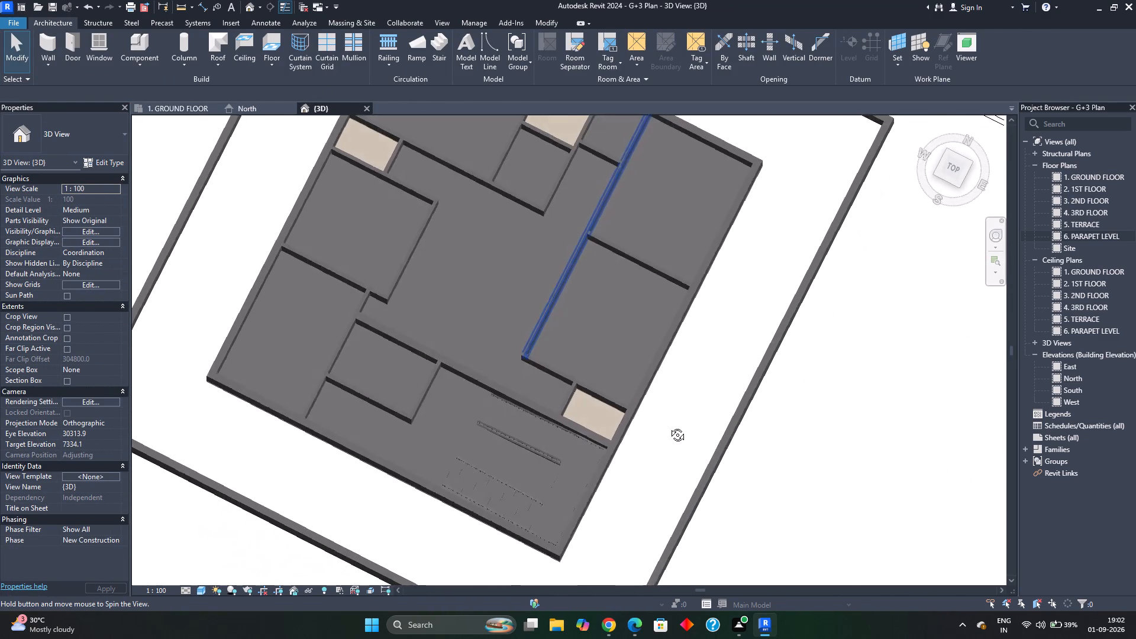
shift+middle_drag(669, 426, 679, 418)
scroll(590, 413, up, 7)
shift+middle_drag(636, 395, 670, 333)
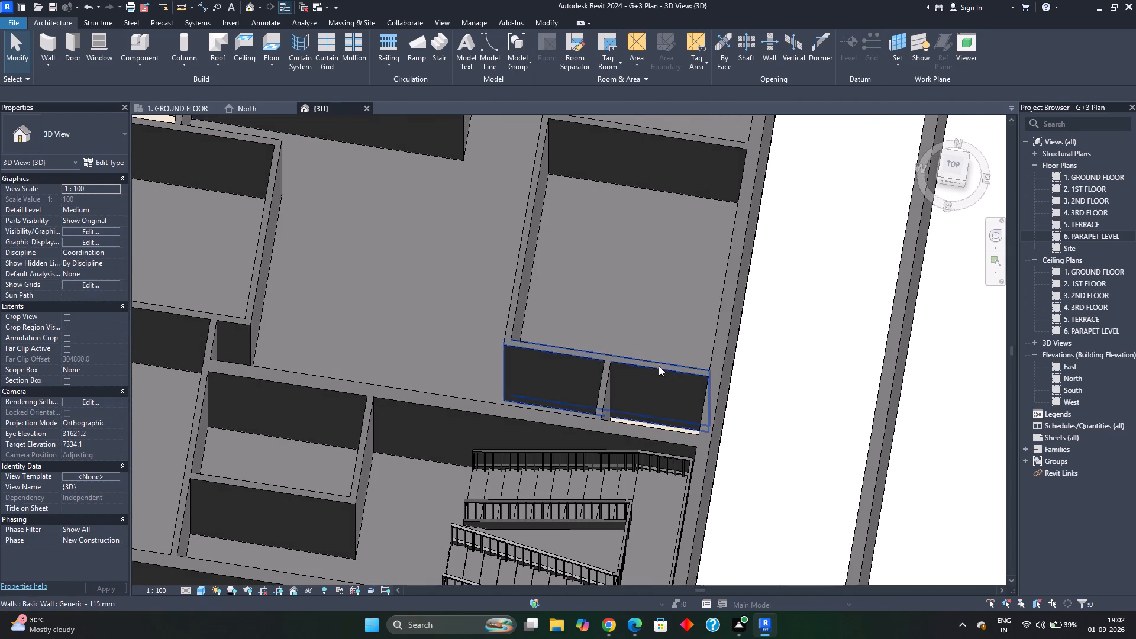
scroll(656, 369, down, 6)
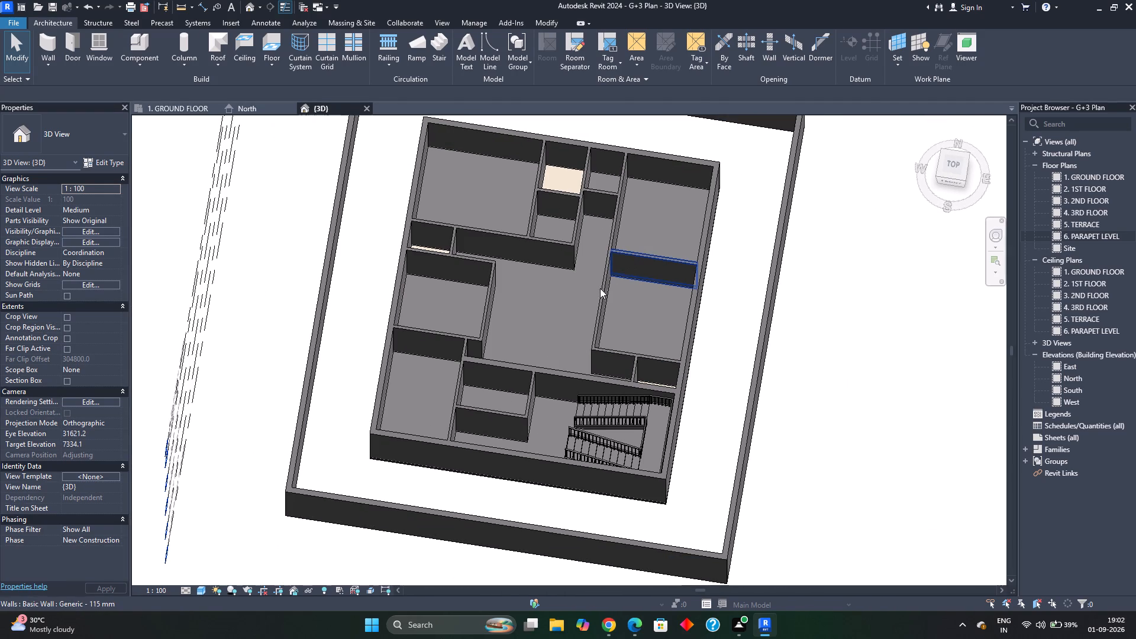
shift+middle_drag(622, 302, 630, 367)
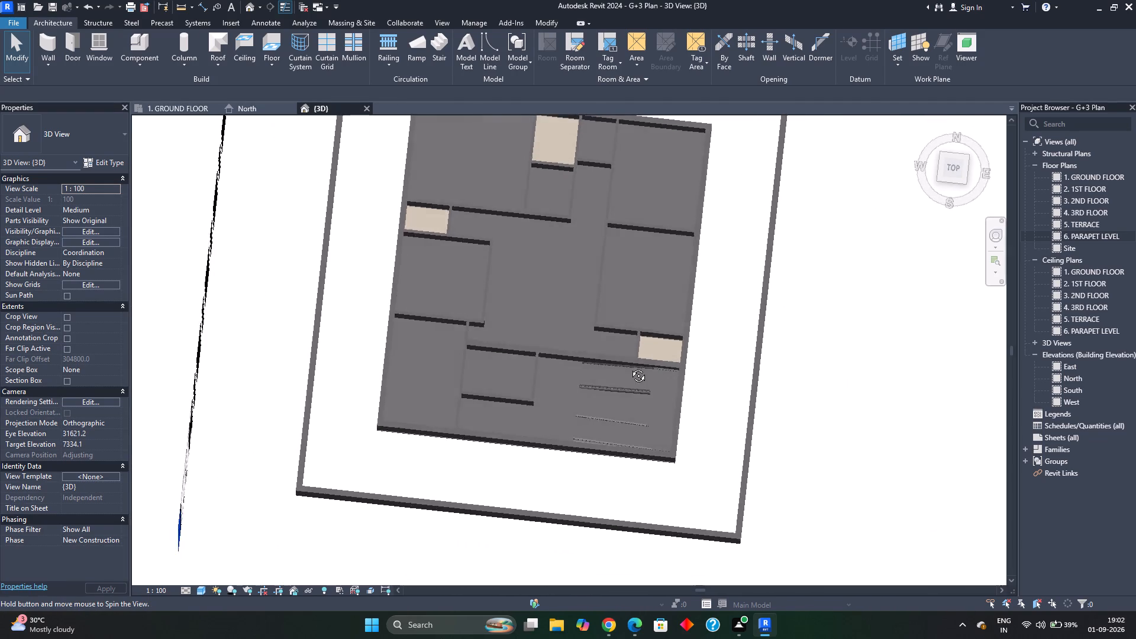
shift+middle_drag(630, 367, 635, 358)
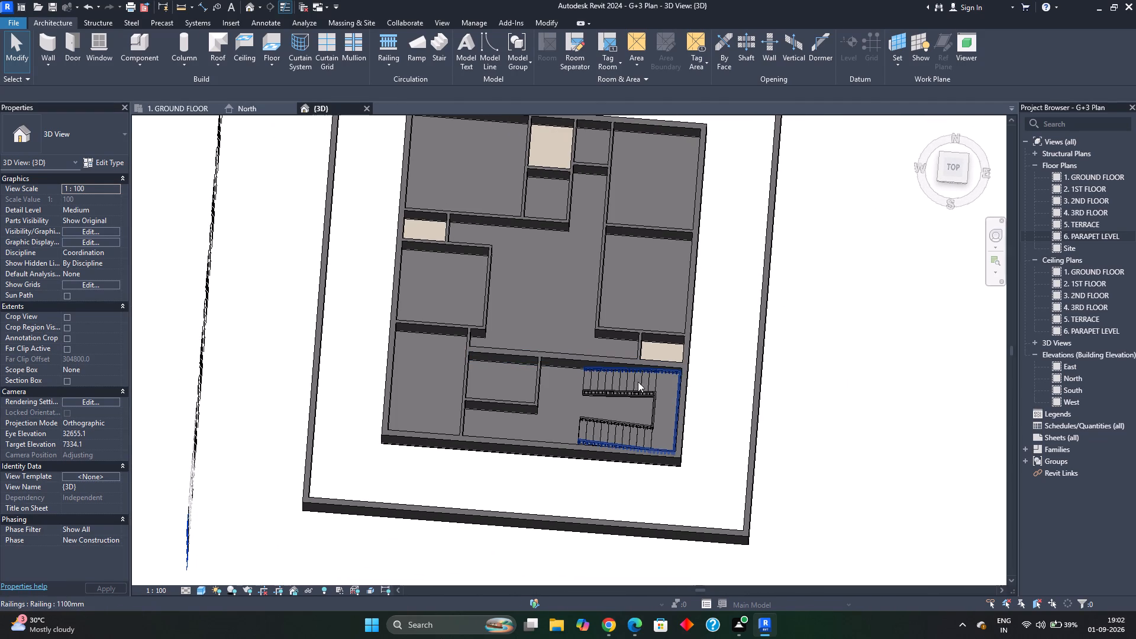
shift+middle_drag(638, 369, 629, 343)
scroll(541, 415, up, 3)
shift+middle_click(553, 396)
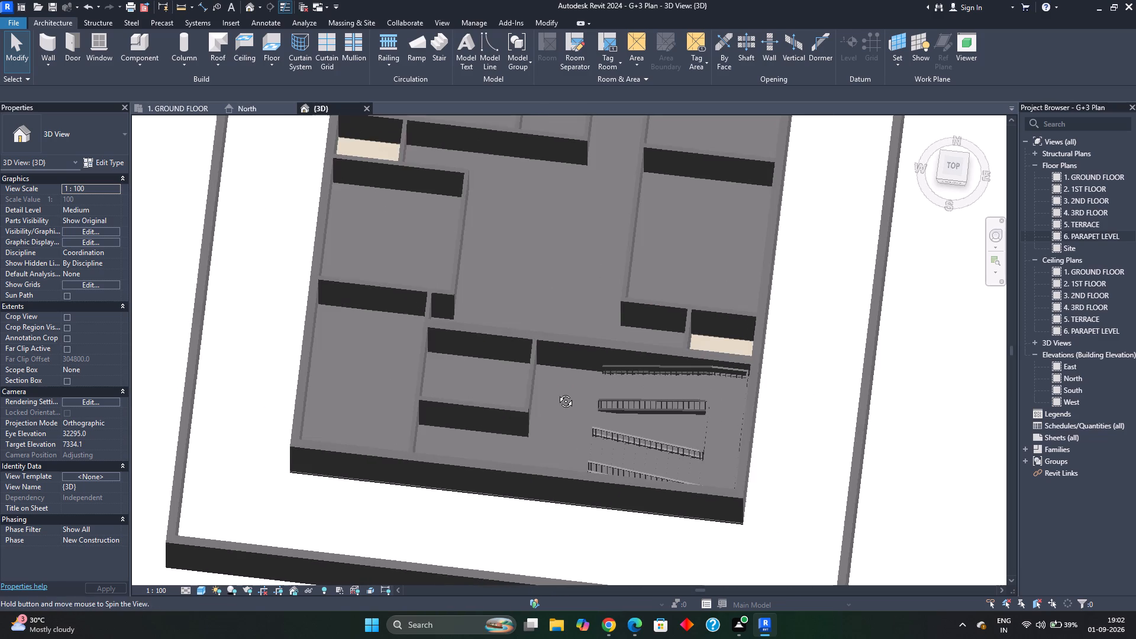
scroll(564, 341, down, 3)
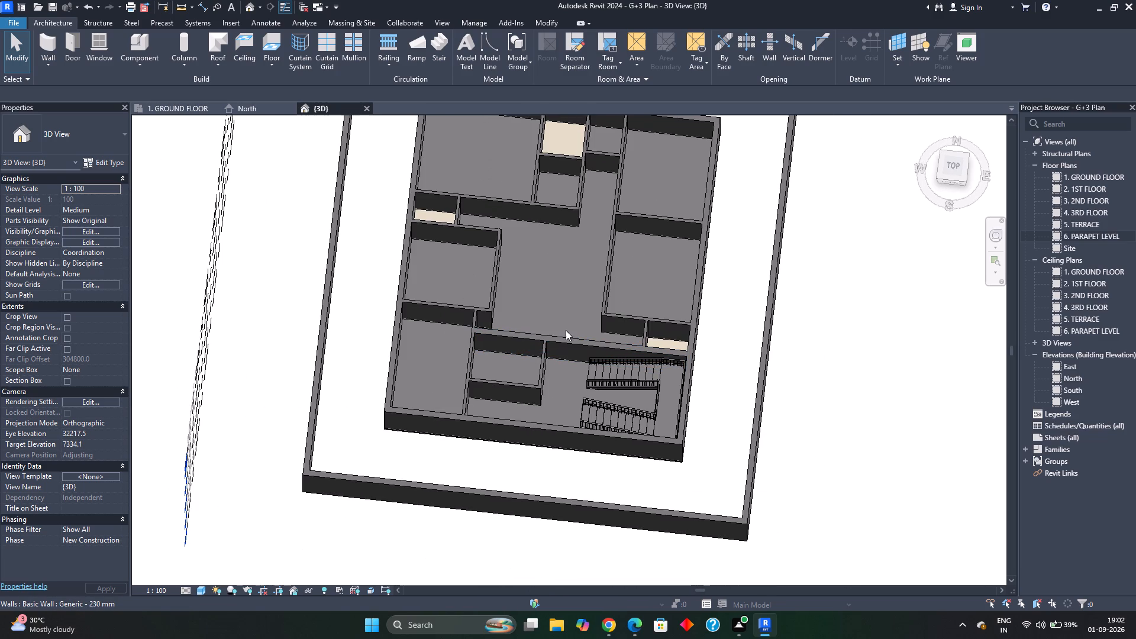